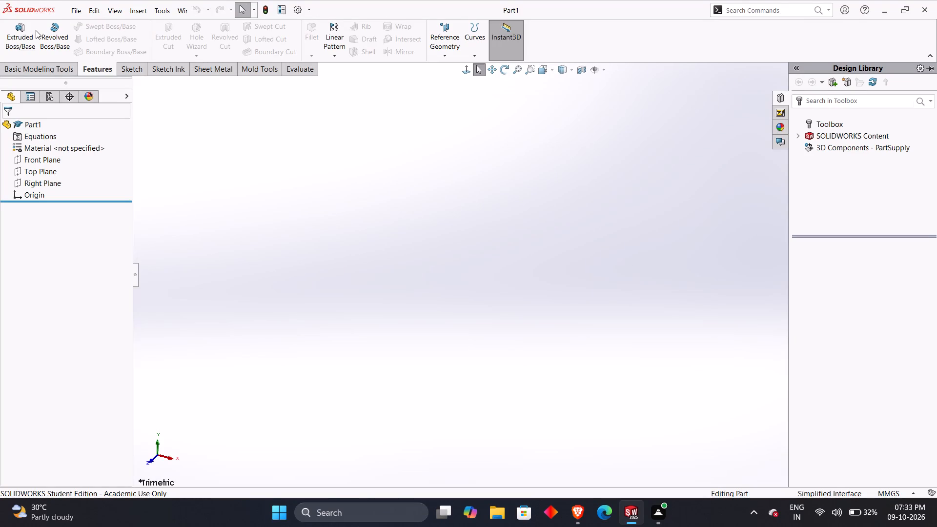
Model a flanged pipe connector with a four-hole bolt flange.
Start a new sketch on the Front Plane.
{"action": "left_click", "coordinate": [117, 71]}
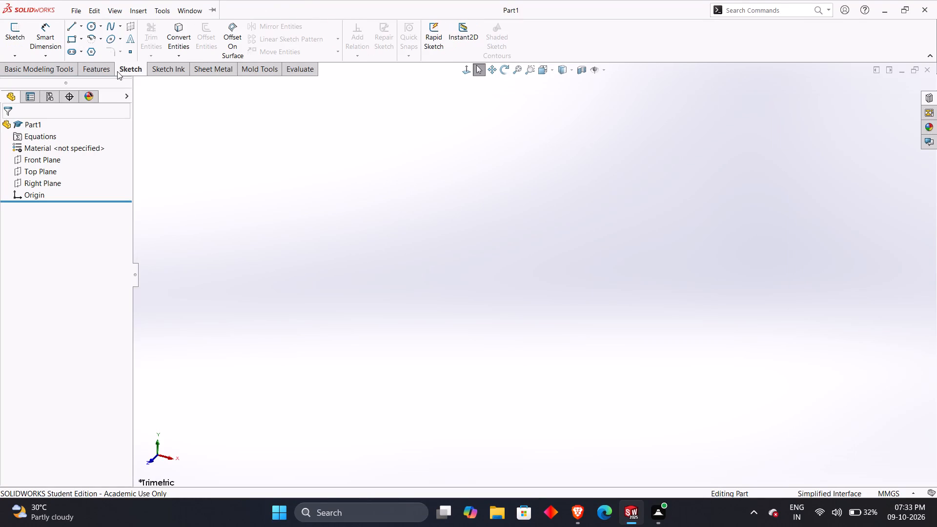
{"action": "left_click", "coordinate": [20, 38]}
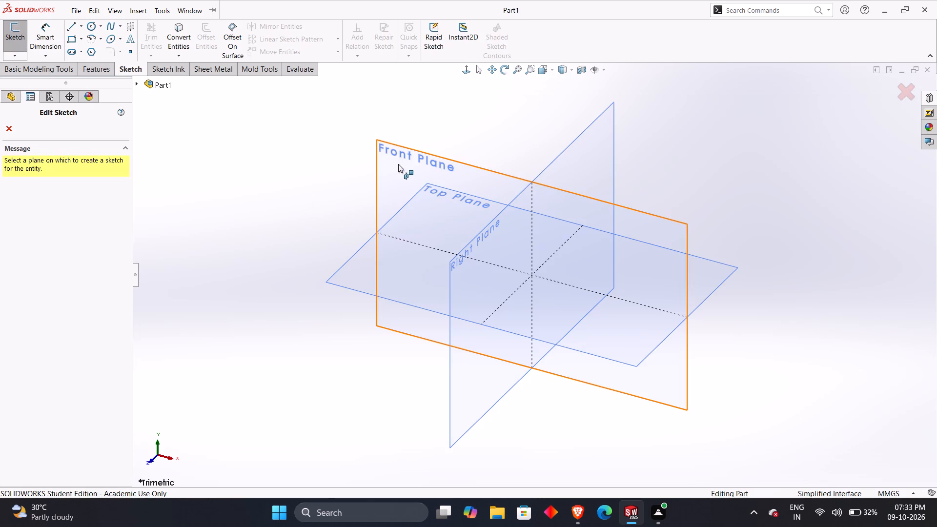
{"action": "left_click", "coordinate": [398, 164]}
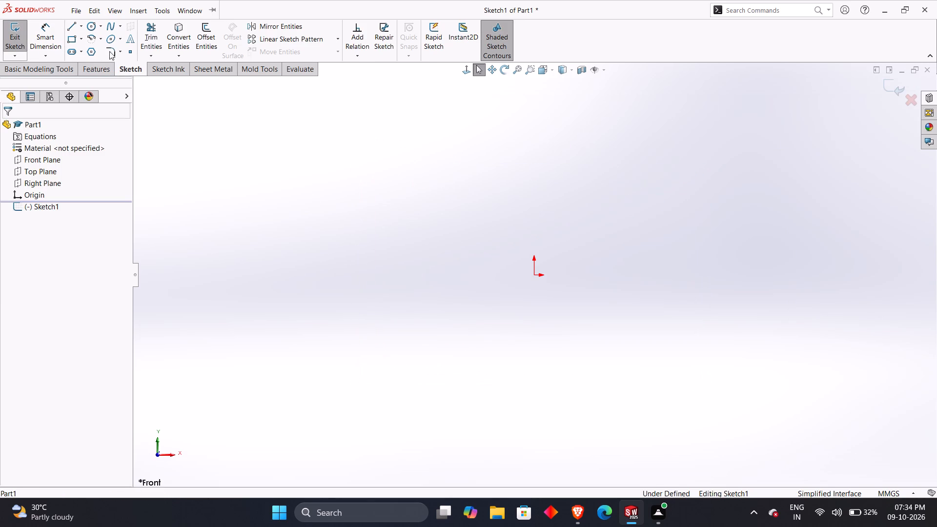
Draw a horizontal construction centerline of infinite length through the origin.
{"action": "left_click", "coordinate": [83, 26]}
{"action": "left_click", "coordinate": [87, 54]}
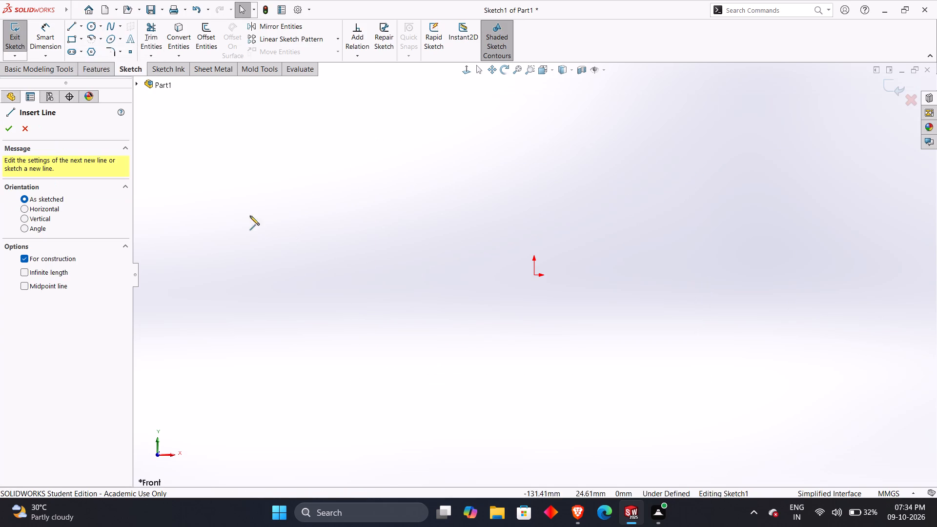
{"action": "left_click", "coordinate": [52, 205]}
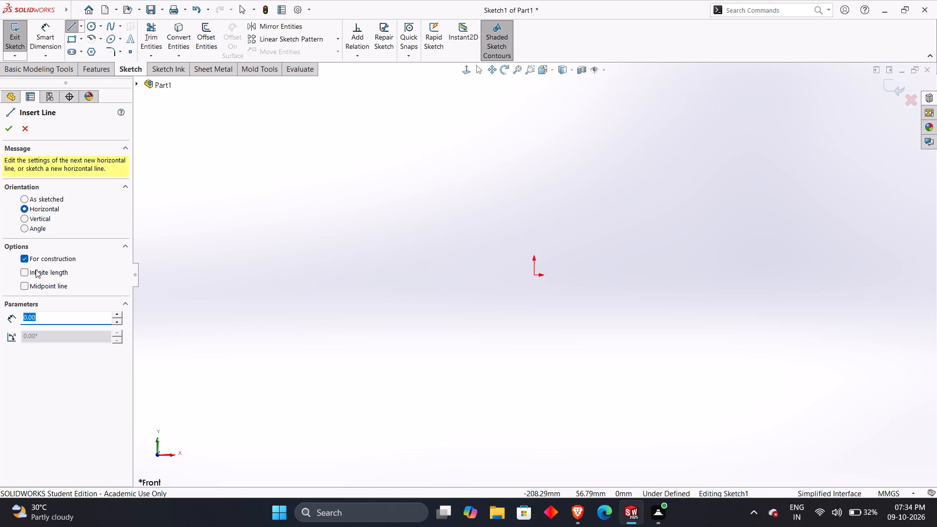
{"action": "left_click", "coordinate": [36, 269]}
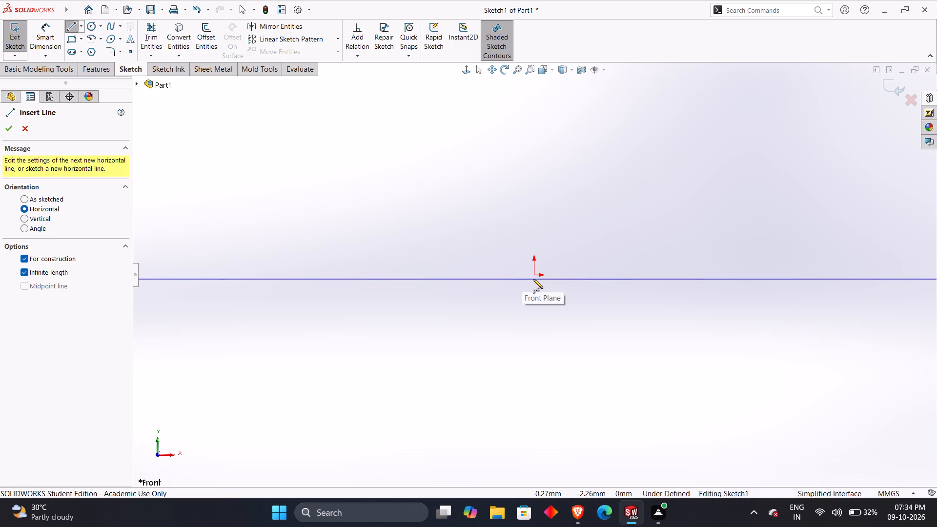
{"action": "left_click", "coordinate": [533, 276]}
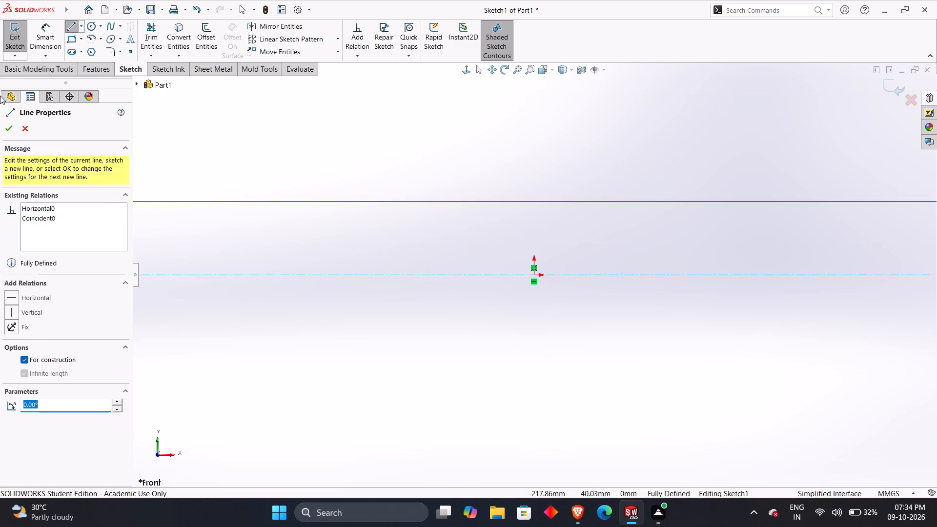
{"action": "left_click", "coordinate": [11, 125]}
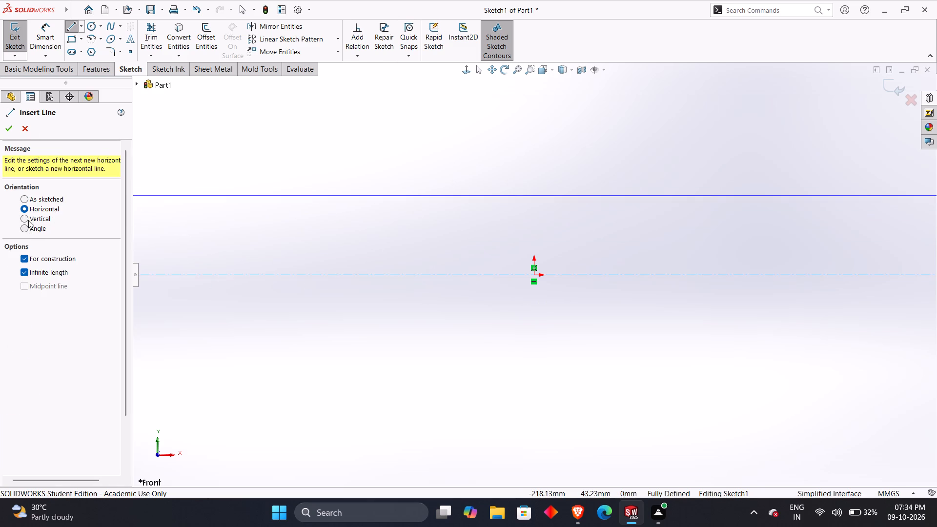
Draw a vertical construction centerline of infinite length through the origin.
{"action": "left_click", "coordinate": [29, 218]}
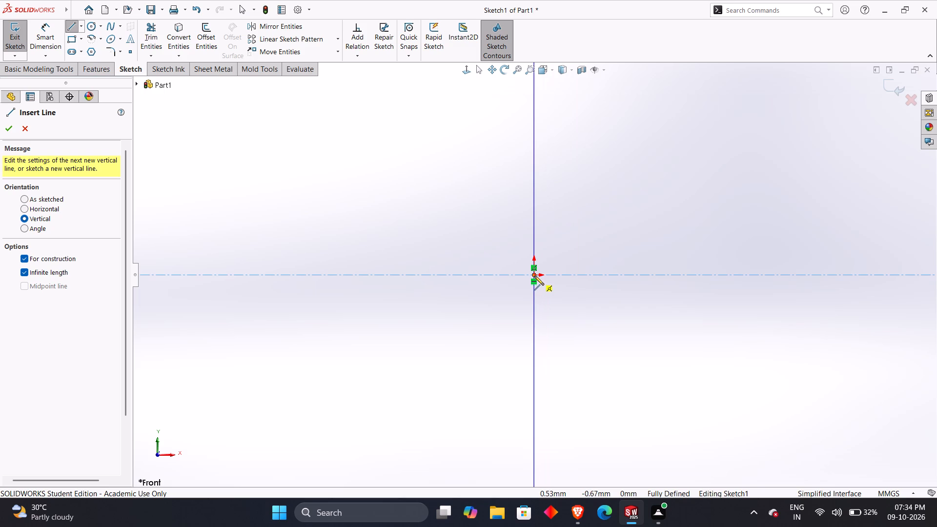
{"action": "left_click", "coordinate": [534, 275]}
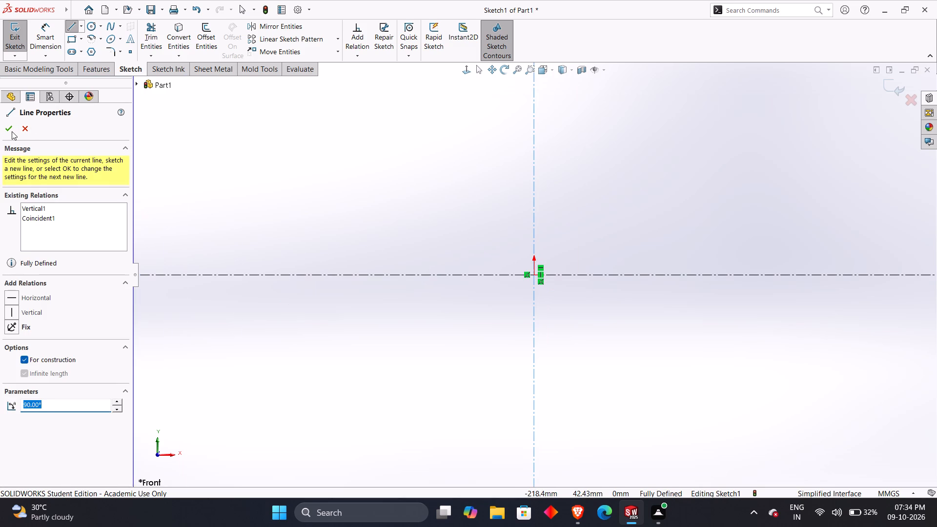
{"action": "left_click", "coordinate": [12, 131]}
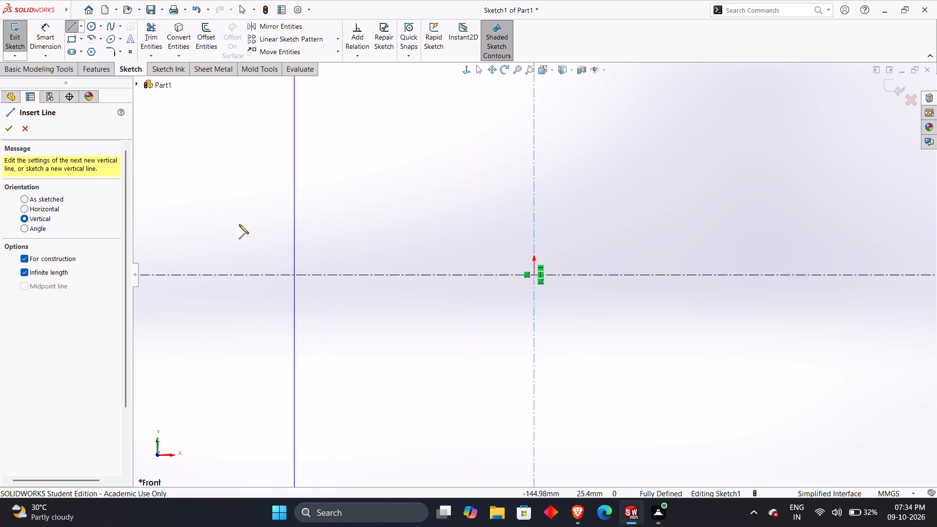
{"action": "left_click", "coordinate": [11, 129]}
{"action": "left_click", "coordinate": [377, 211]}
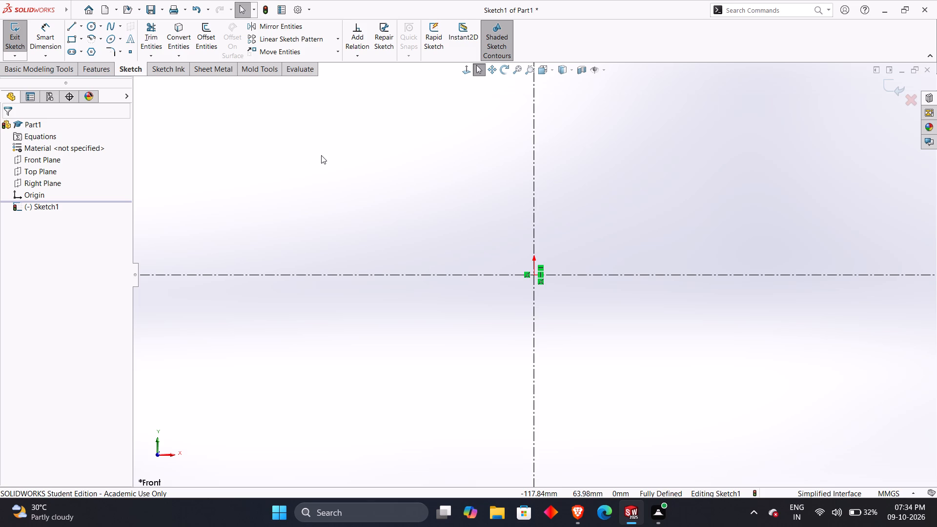
Sketch a closed ten-line stepped profile above the horizontal centerline, with a tall block at its right end and a left edge about 10 mm high.
{"action": "left_click", "coordinate": [70, 28]}
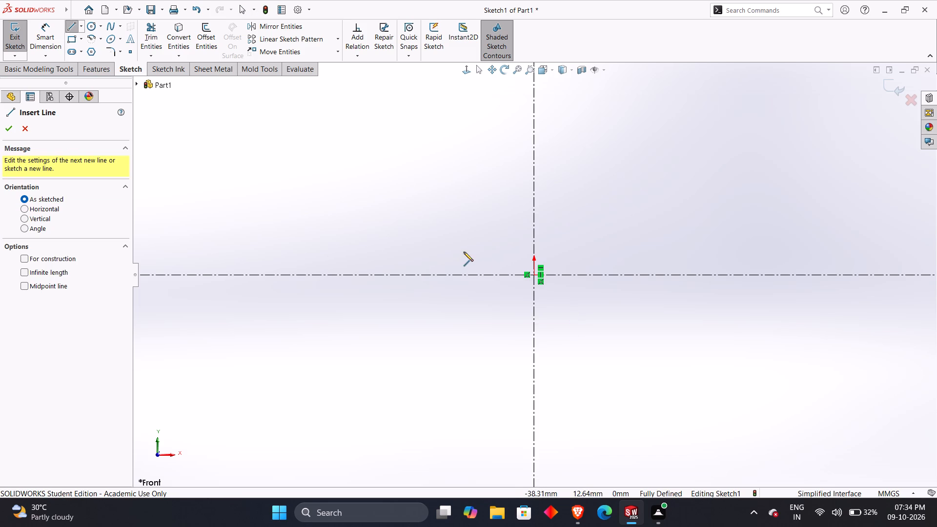
{"action": "left_click", "coordinate": [431, 182]}
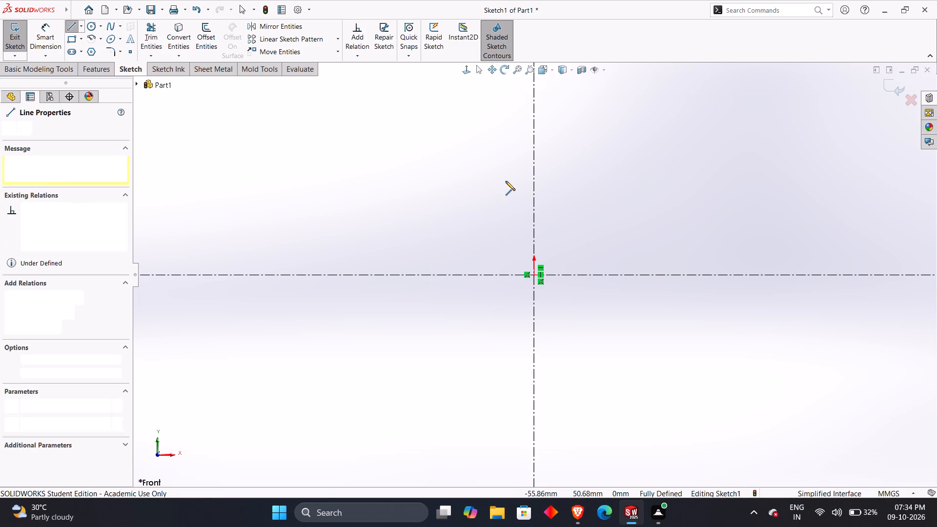
{"action": "left_click", "coordinate": [519, 182]}
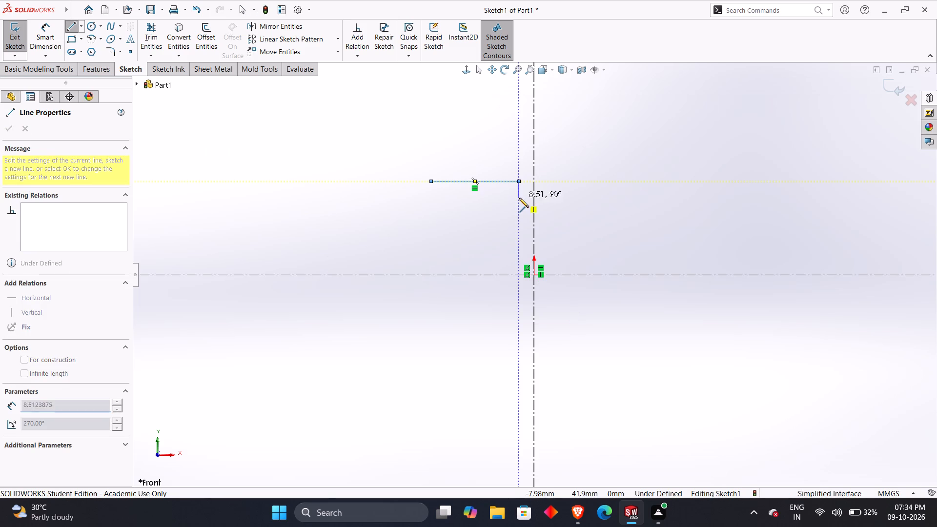
{"action": "left_click", "coordinate": [519, 206]}
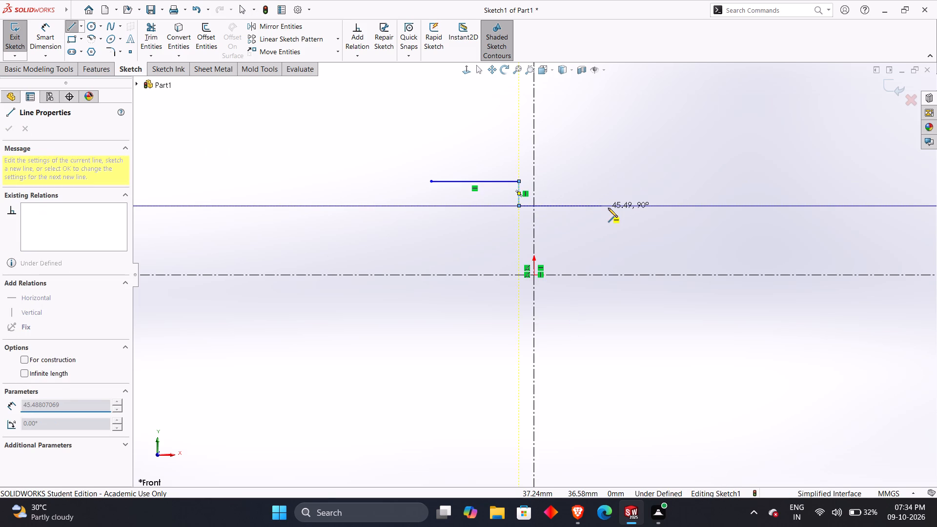
{"action": "left_click", "coordinate": [631, 208]}
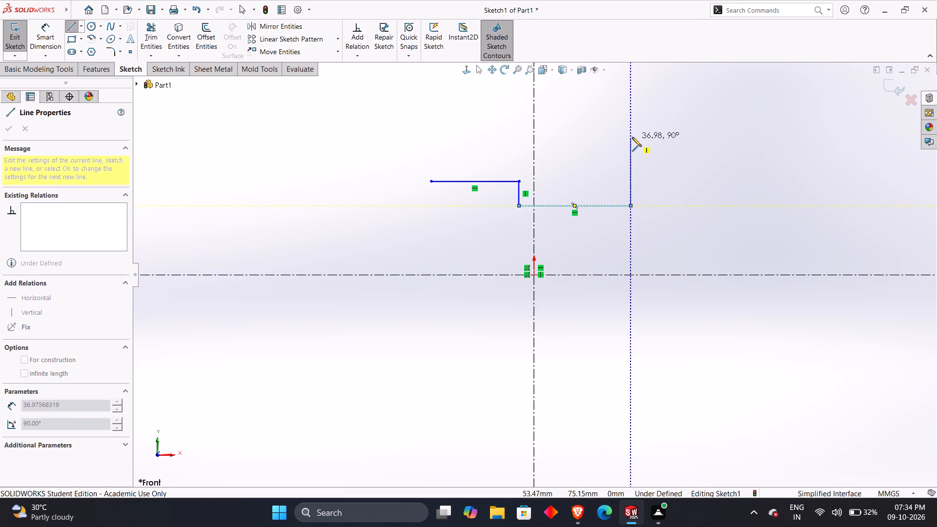
{"action": "left_click", "coordinate": [632, 137]}
{"action": "left_click", "coordinate": [673, 136]}
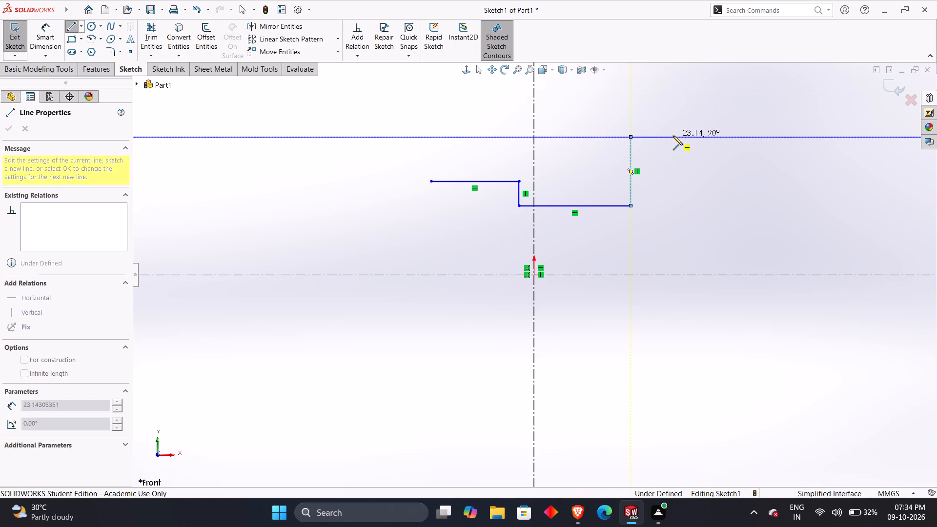
{"action": "left_click", "coordinate": [672, 235]}
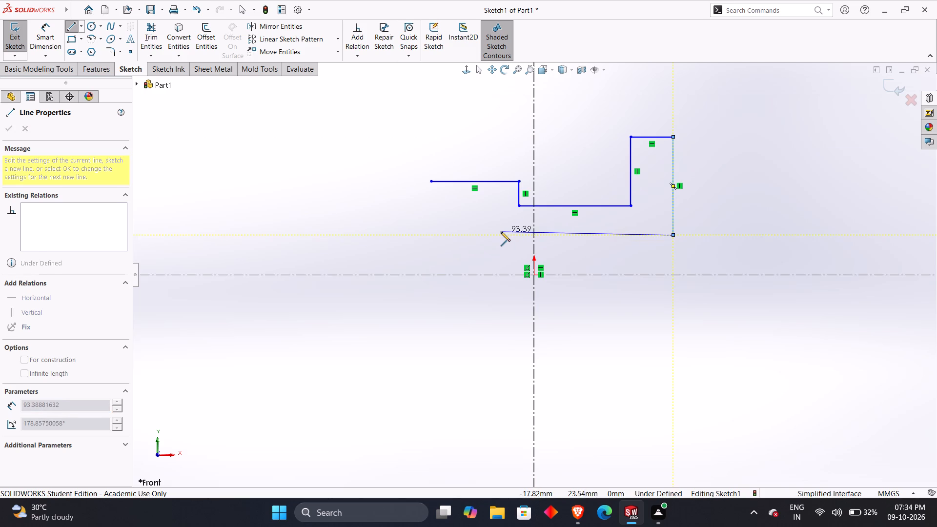
{"action": "left_click", "coordinate": [499, 234]}
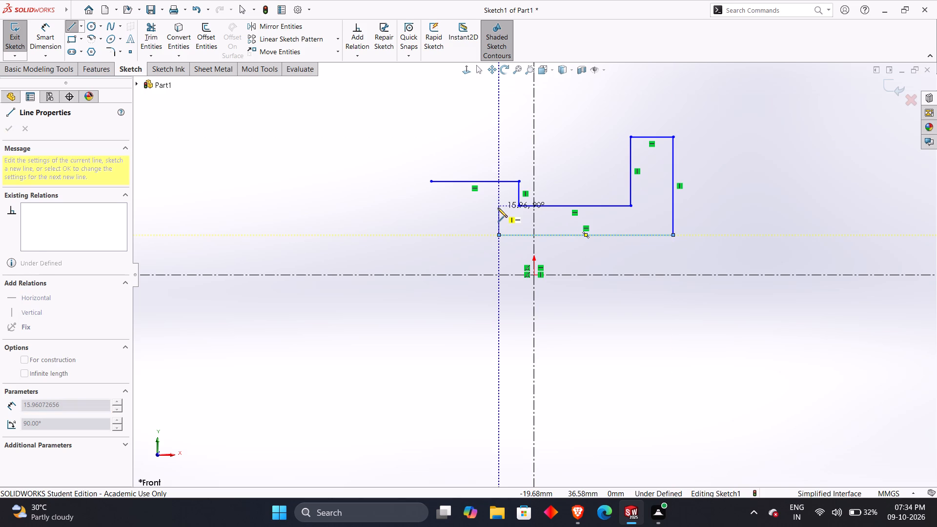
{"action": "left_click", "coordinate": [497, 201]}
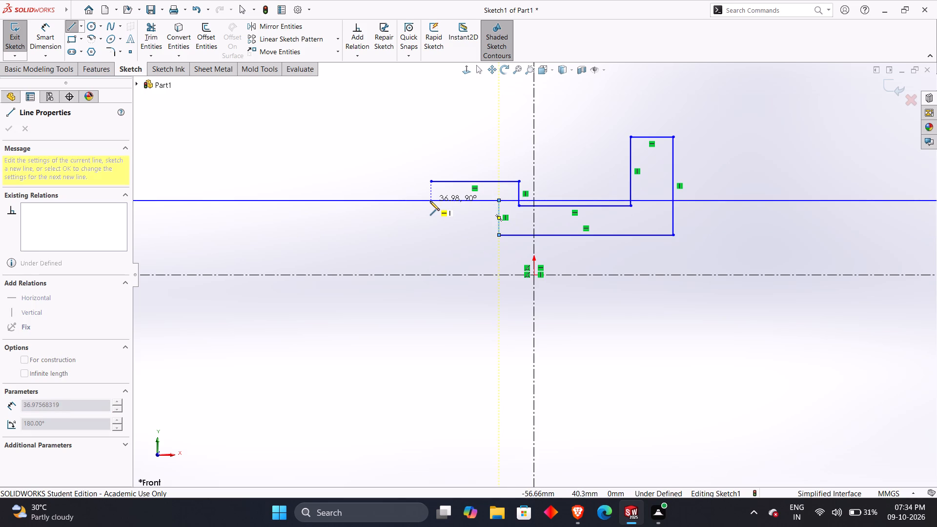
{"action": "left_click", "coordinate": [430, 201]}
{"action": "left_click", "coordinate": [432, 184]}
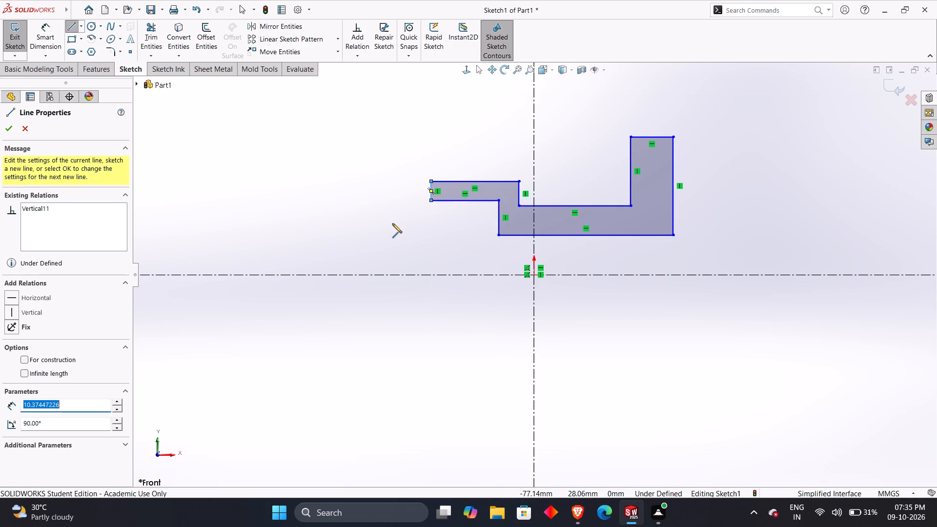
{"action": "key", "text": "Escape"}
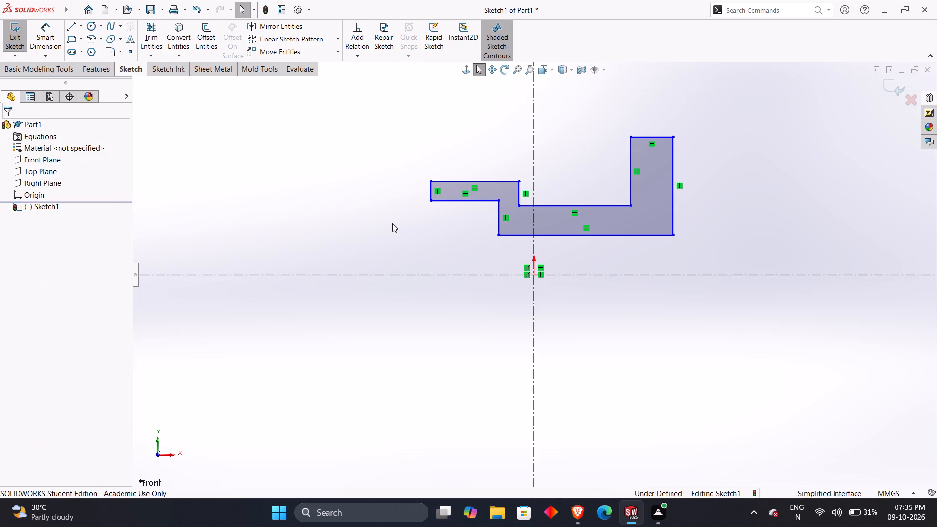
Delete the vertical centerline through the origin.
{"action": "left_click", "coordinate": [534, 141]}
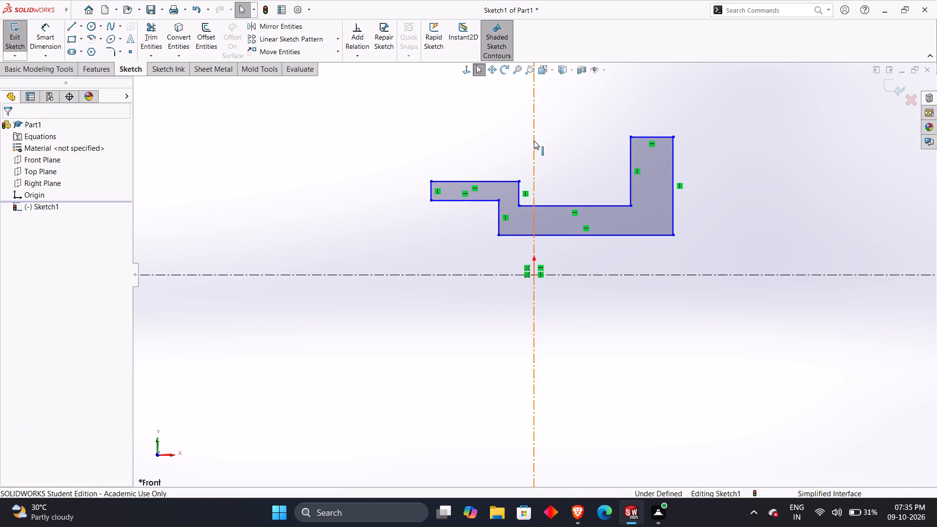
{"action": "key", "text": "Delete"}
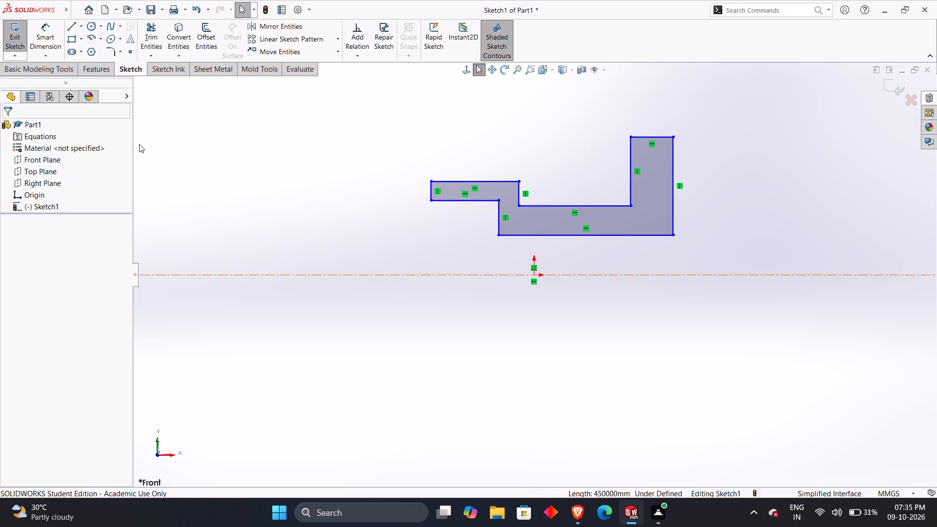
Start Smart Dimension for the sketched profile.
{"action": "left_click", "coordinate": [52, 32]}
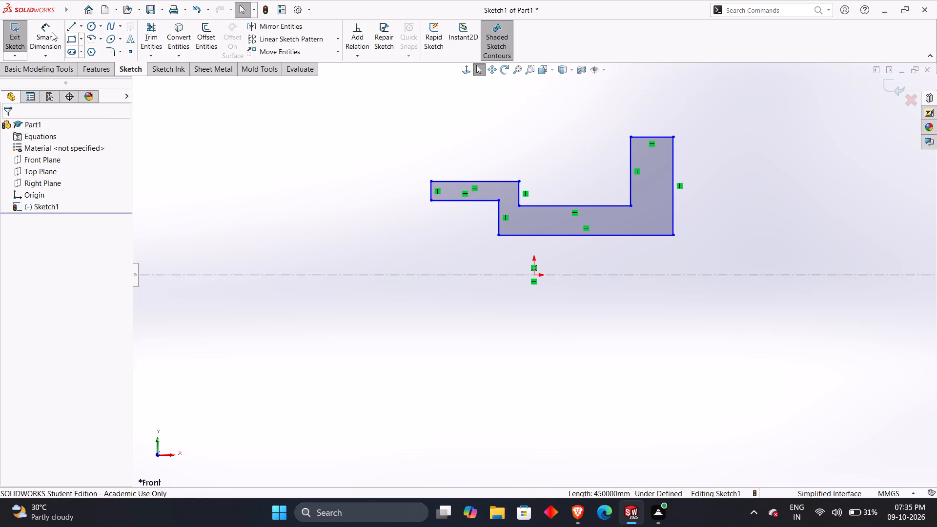
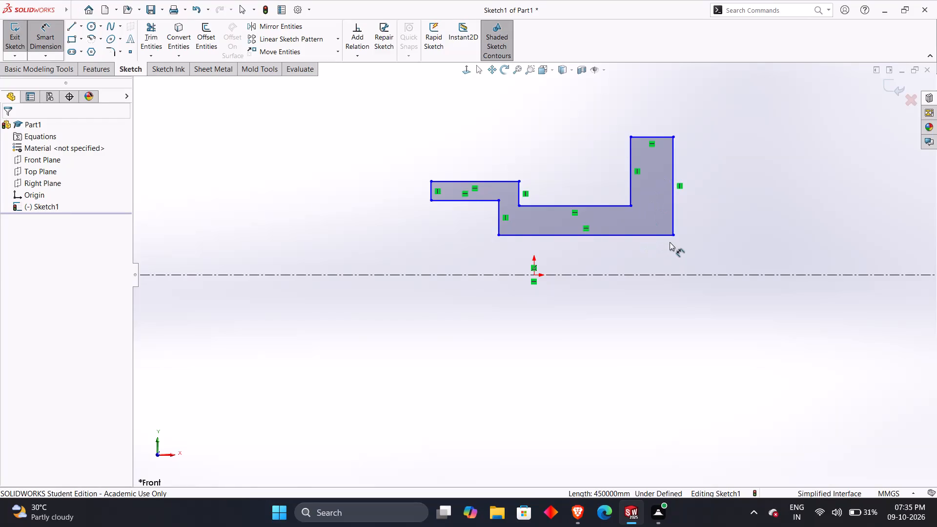
Dimension the tall block's top edge about the horizontal centerline as a 90 mm diameter.
{"action": "left_click", "coordinate": [658, 137]}
{"action": "left_click", "coordinate": [730, 276]}
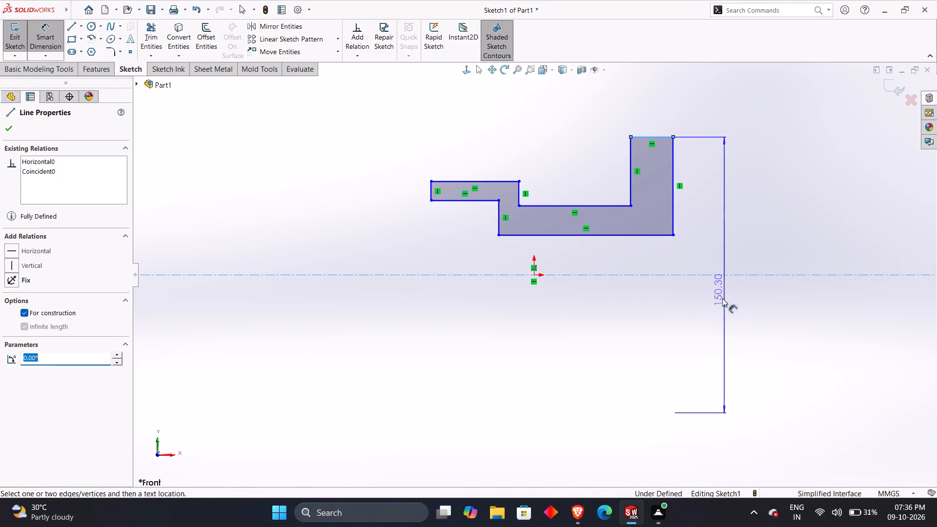
{"action": "left_click", "coordinate": [722, 288]}
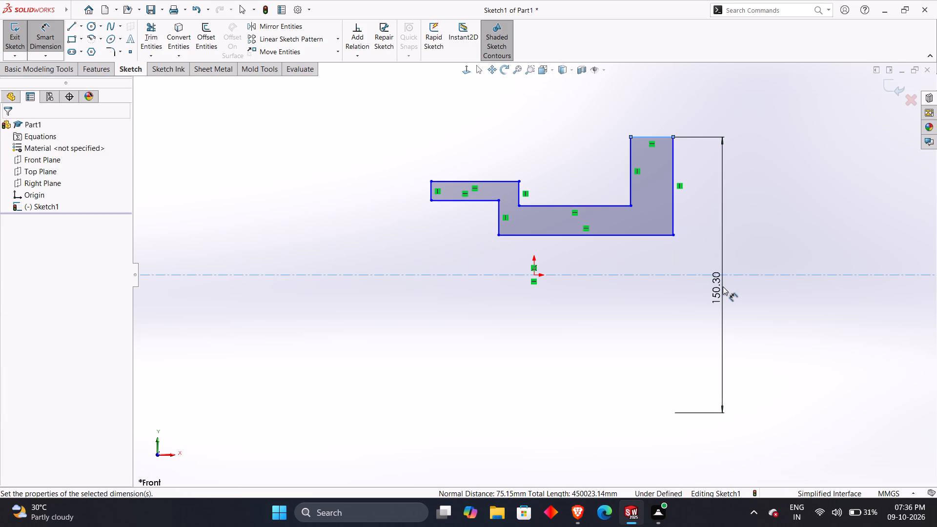
{"action": "type", "text": "90"}
{"action": "key", "text": "Return"}
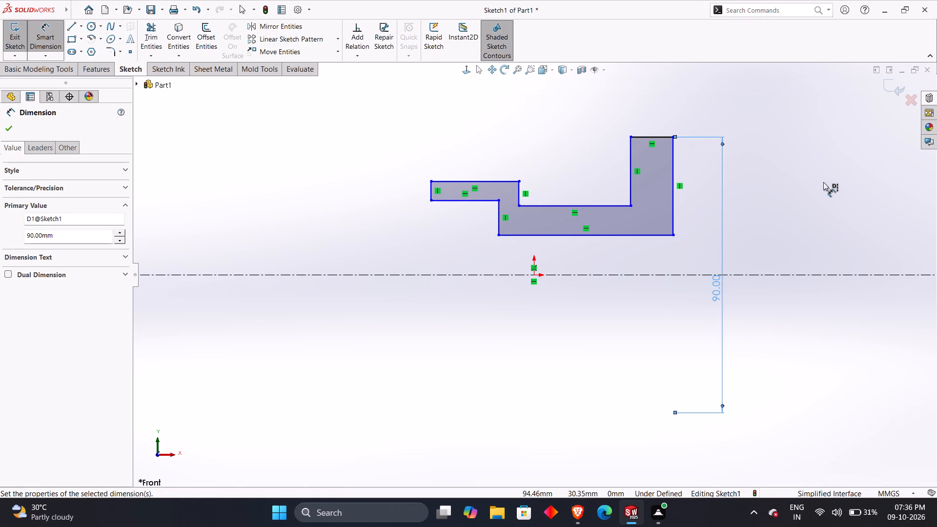
{"action": "left_click", "coordinate": [823, 182]}
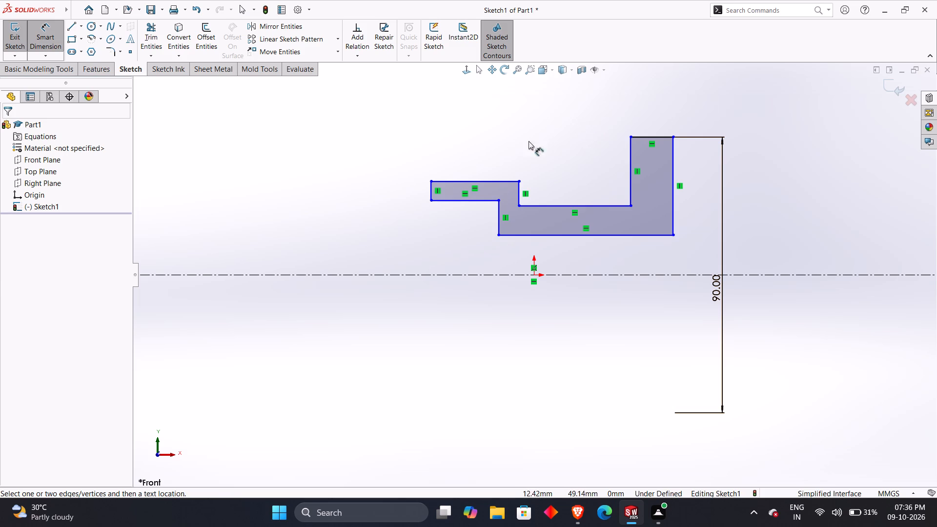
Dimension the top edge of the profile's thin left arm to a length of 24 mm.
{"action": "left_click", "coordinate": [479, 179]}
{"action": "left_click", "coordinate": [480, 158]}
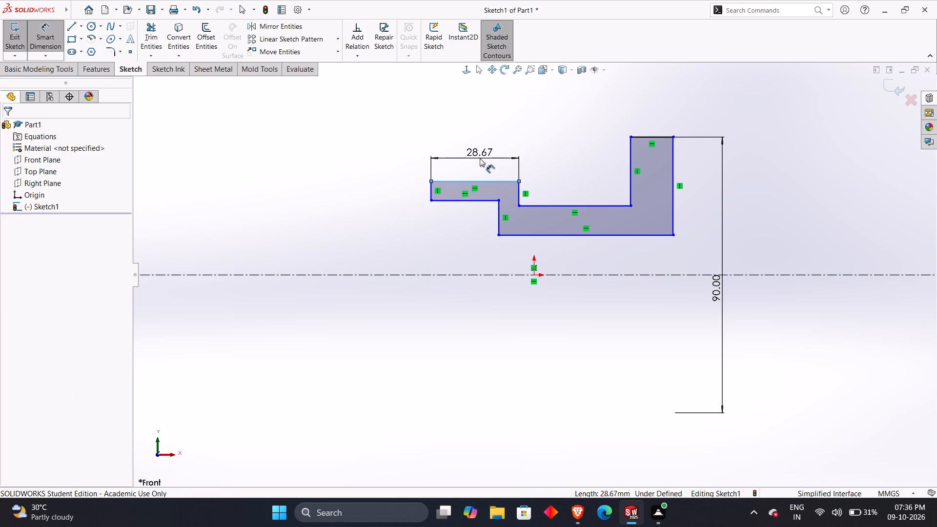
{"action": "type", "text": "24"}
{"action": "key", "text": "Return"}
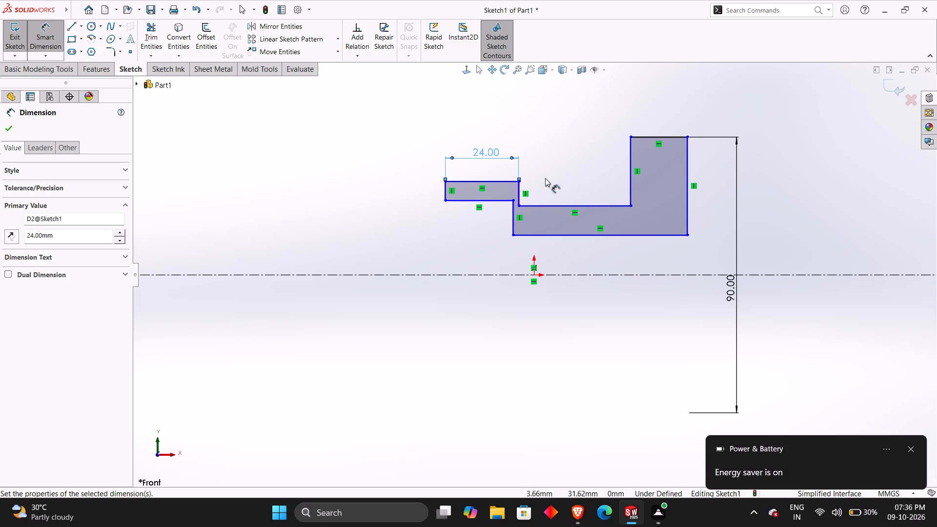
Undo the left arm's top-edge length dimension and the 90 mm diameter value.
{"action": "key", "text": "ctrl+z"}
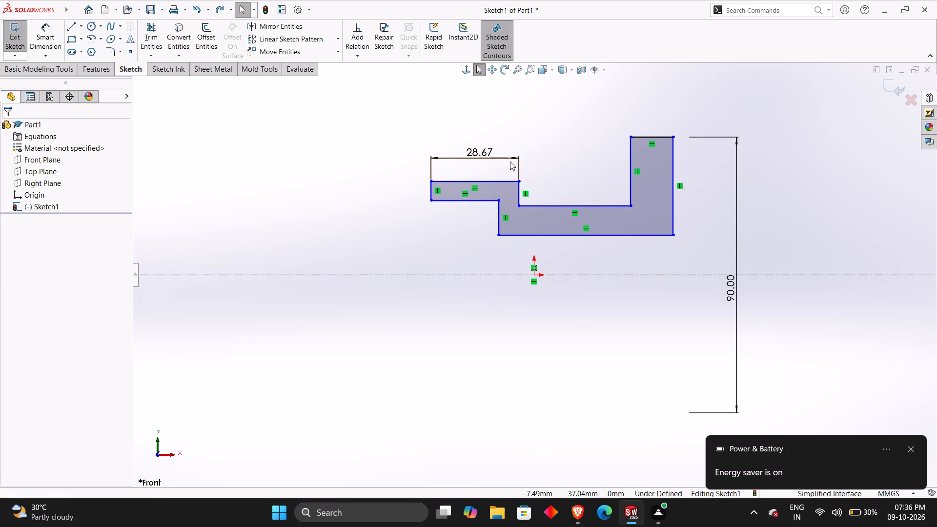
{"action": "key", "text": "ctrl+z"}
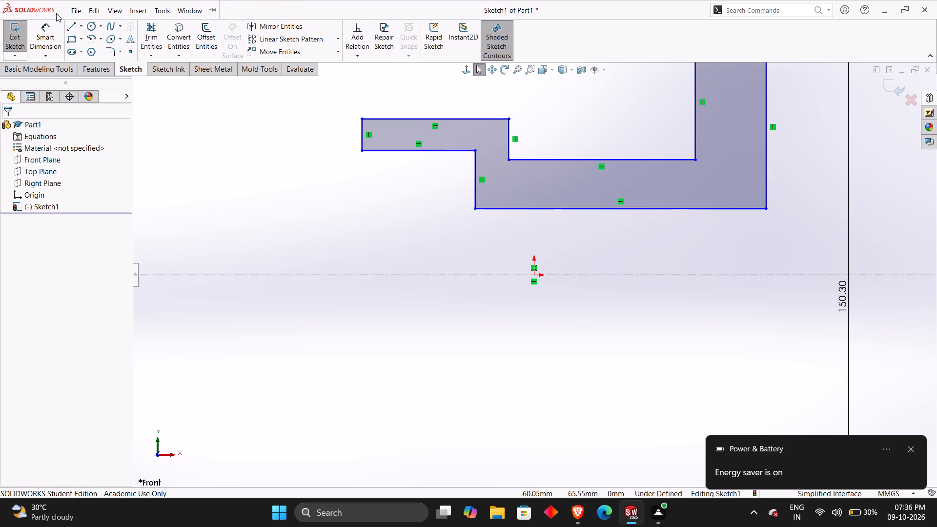
Dimension the horizontal distance from the profile's left edge to the lower step's vertical edge as 24 mm.
{"action": "left_click", "coordinate": [47, 38]}
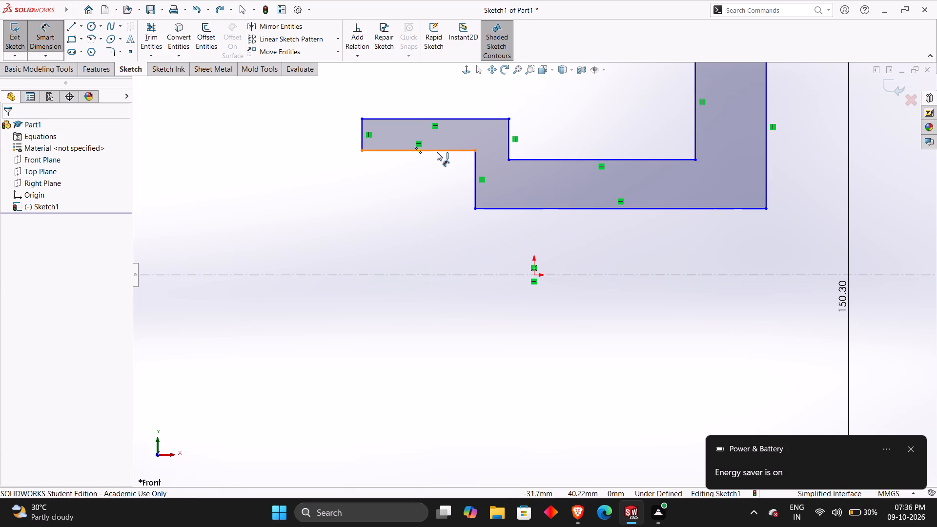
{"action": "middle_click_drag", "start_coordinate": [437, 152], "coordinate": [418, 239], "text": "ctrl"}
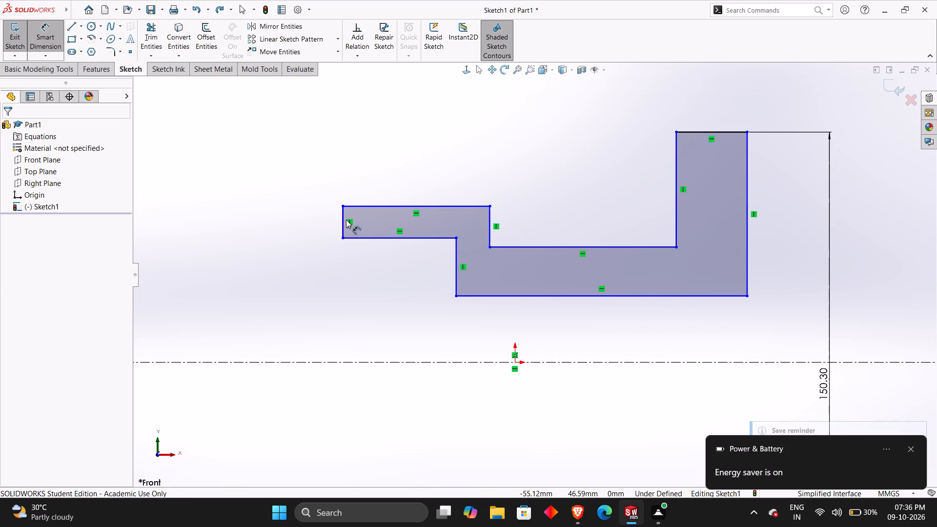
{"action": "left_click", "coordinate": [345, 221]}
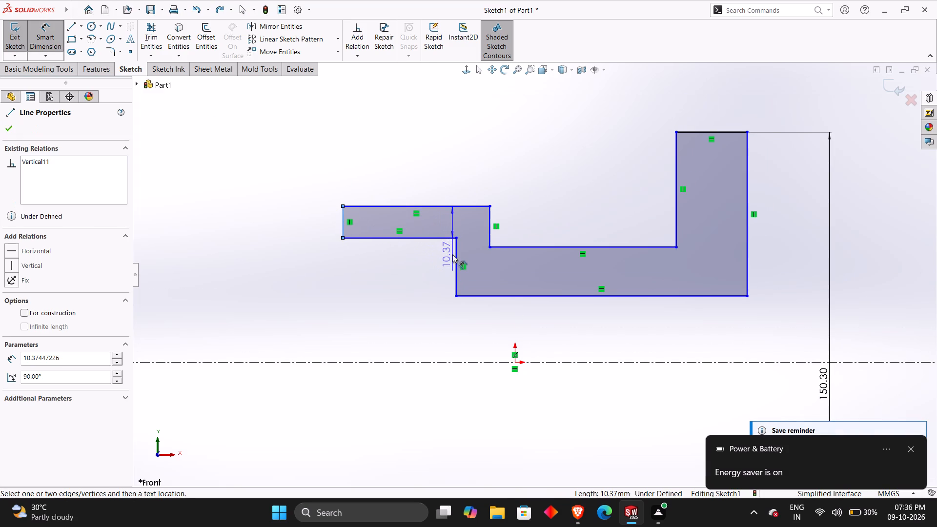
{"action": "left_click", "coordinate": [453, 255]}
{"action": "left_click", "coordinate": [402, 180]}
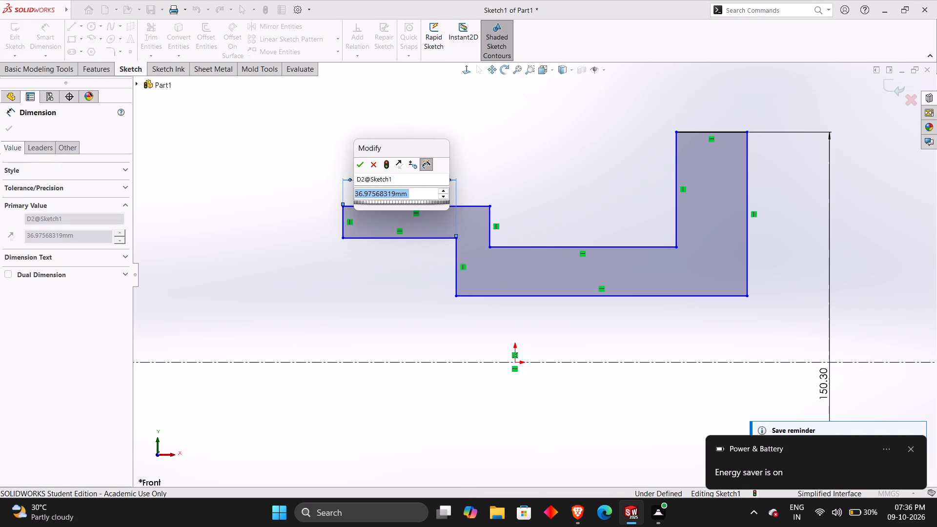
{"action": "type", "text": "24"}
{"action": "key", "text": "Return"}
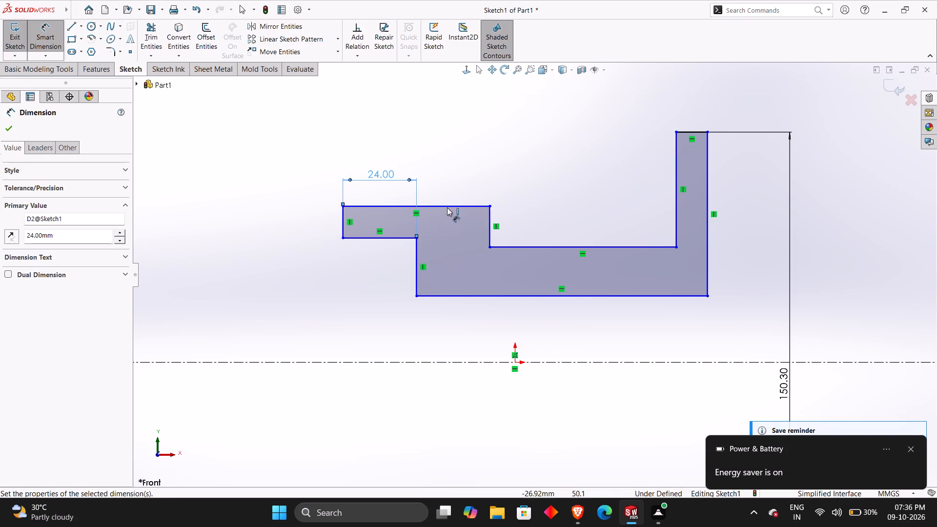
{"action": "left_click", "coordinate": [474, 175]}
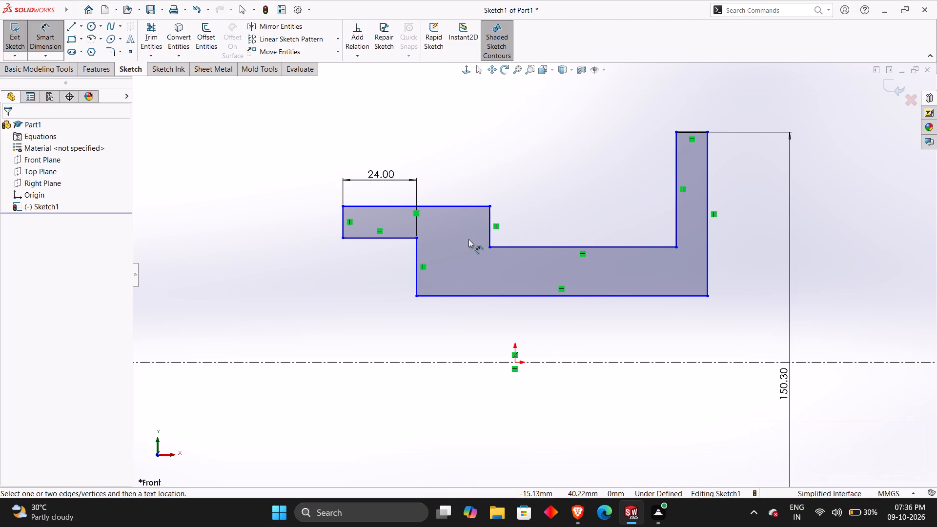
Dimension the horizontal distance between the lower and upper step's vertical edges as 6 mm.
{"action": "left_click", "coordinate": [492, 229]}
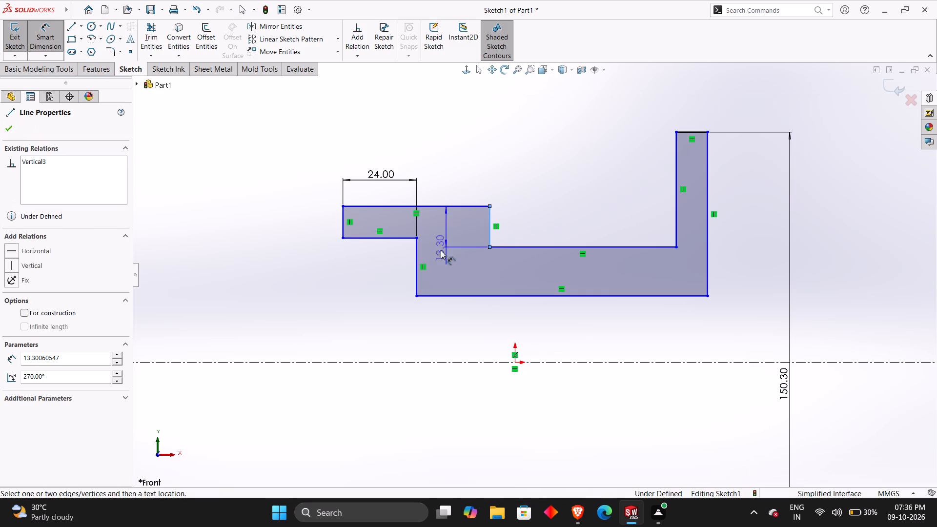
{"action": "left_click", "coordinate": [418, 258]}
{"action": "left_click", "coordinate": [456, 183]}
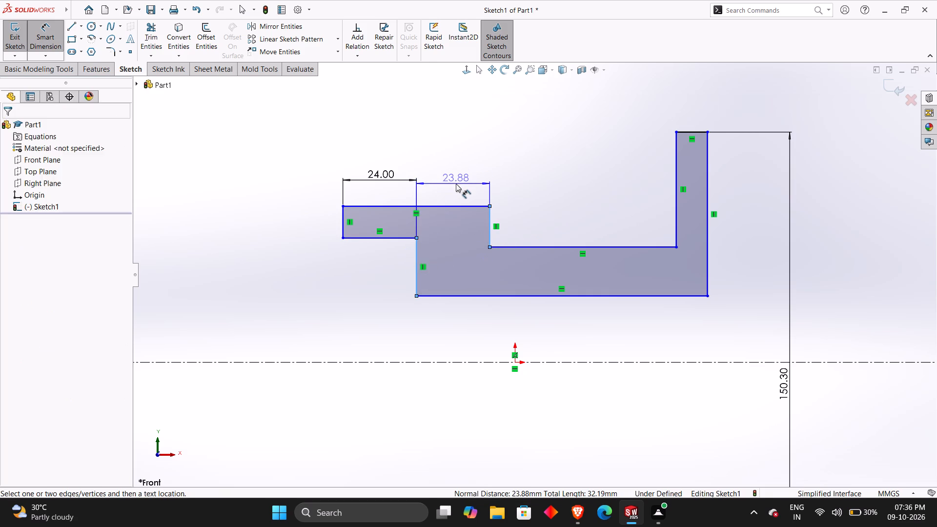
{"action": "key", "text": "6"}
{"action": "key", "text": "Return"}
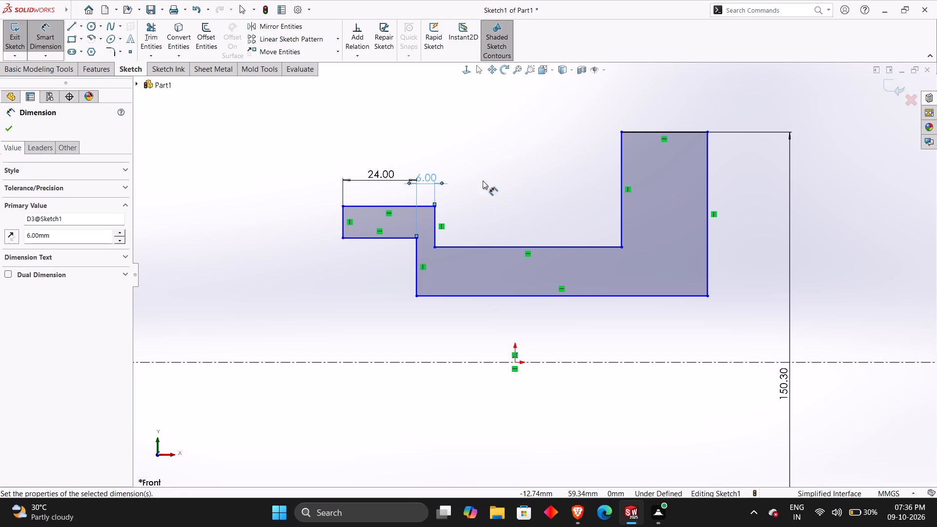
{"action": "left_click", "coordinate": [495, 180]}
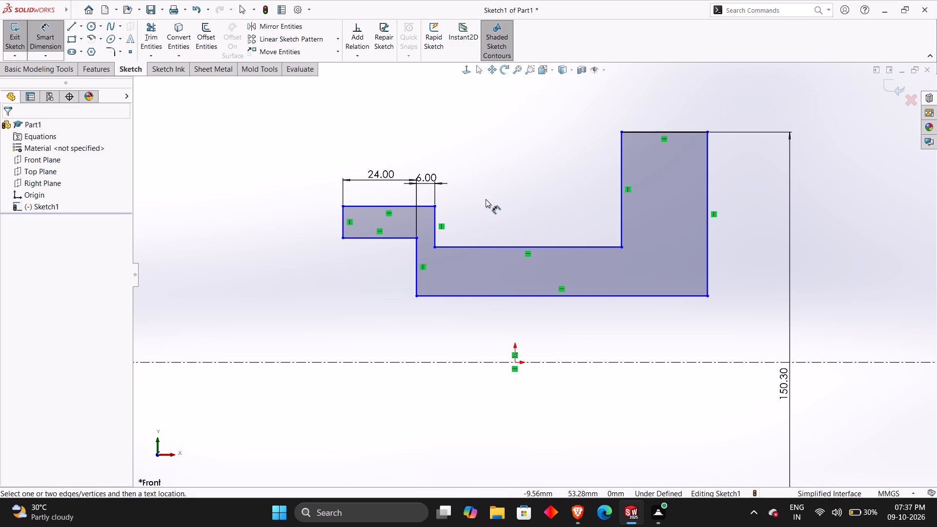
Dimension the recess width between the upper step's vertical edge and the tall block's left edge as 44.2 mm.
{"action": "left_click", "coordinate": [435, 227]}
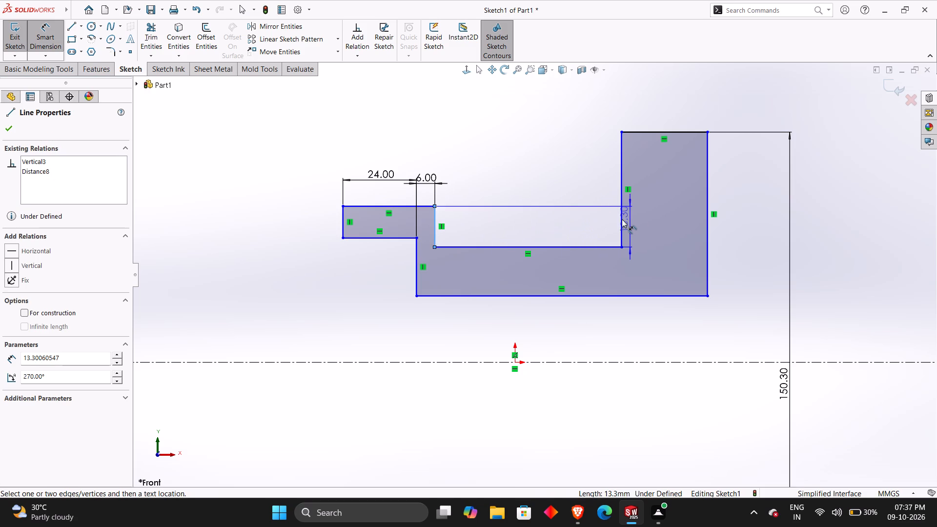
{"action": "left_click", "coordinate": [619, 221]}
{"action": "left_click", "coordinate": [541, 186]}
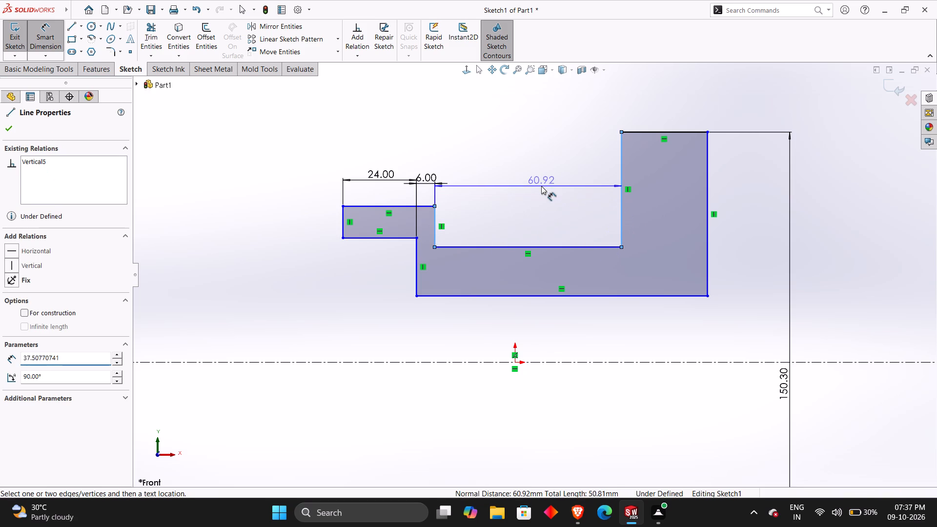
{"action": "type", "text": "44"}
{"action": "type", "text": ".2"}
{"action": "key", "text": "Return"}
{"action": "left_click", "coordinate": [546, 151]}
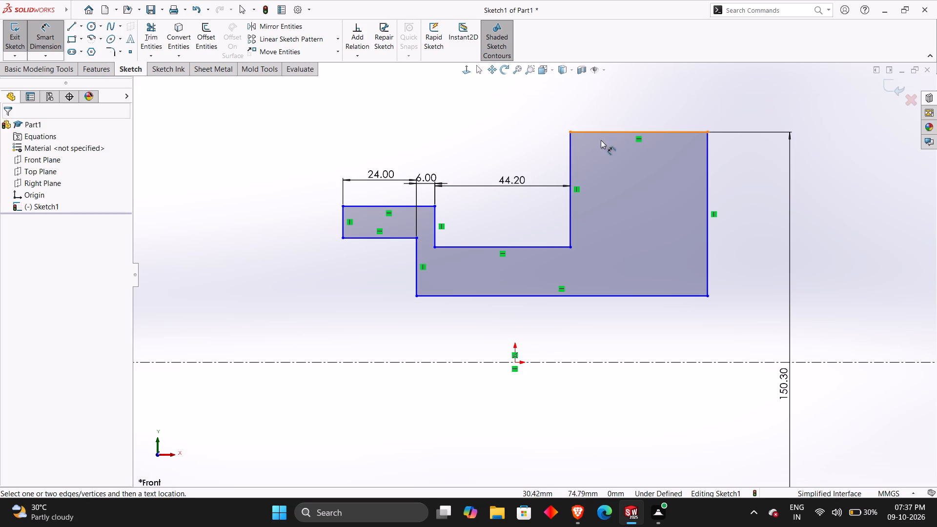
Dimension the tall block's width between its two vertical edges as 14.2 mm.
{"action": "left_click", "coordinate": [571, 162]}
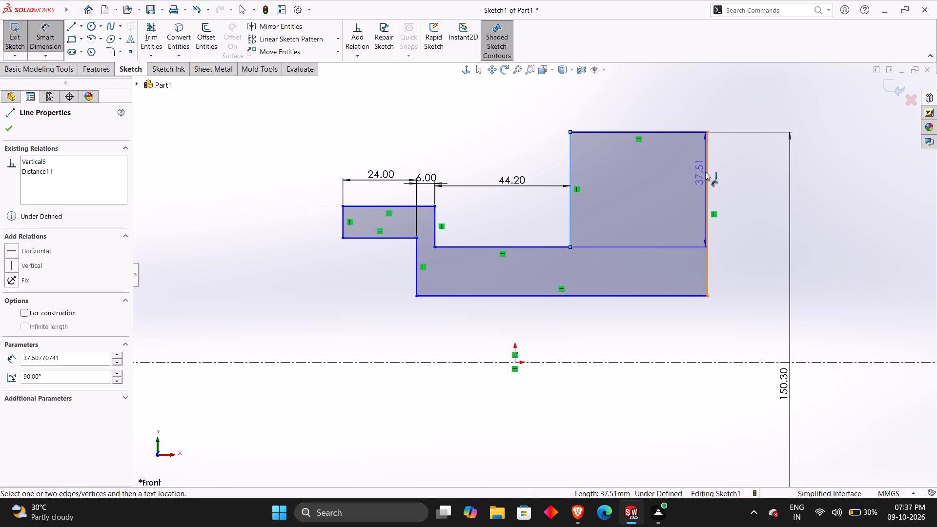
{"action": "left_click", "coordinate": [705, 172]}
{"action": "left_click", "coordinate": [642, 120]}
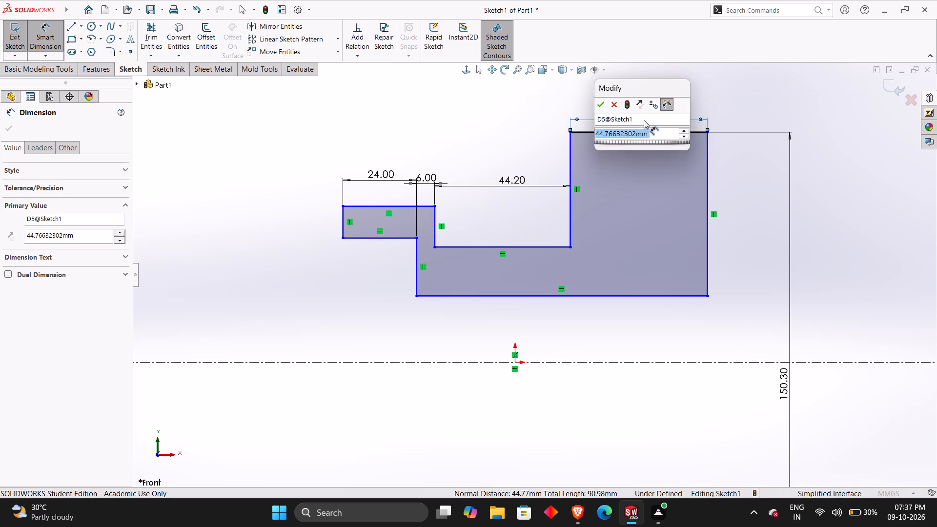
{"action": "type", "text": "14.2"}
{"action": "key", "text": "Return"}
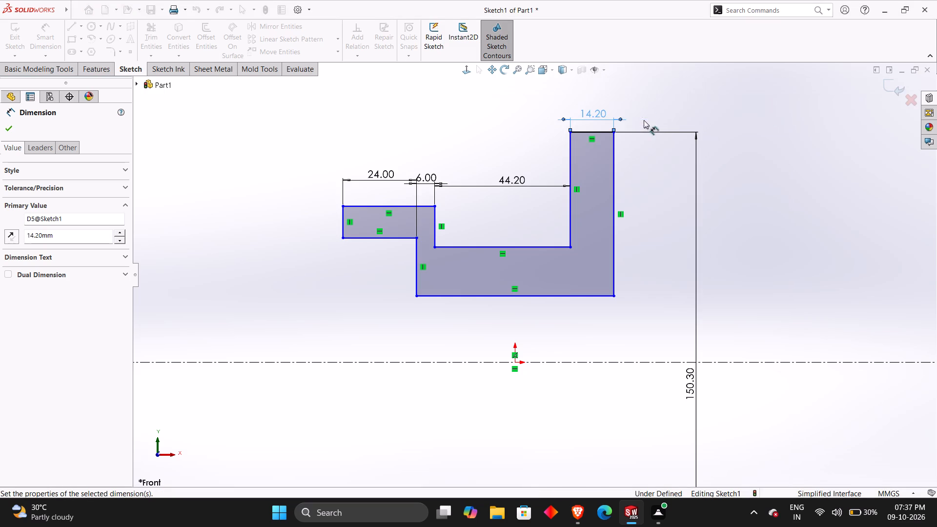
{"action": "left_click", "coordinate": [721, 137]}
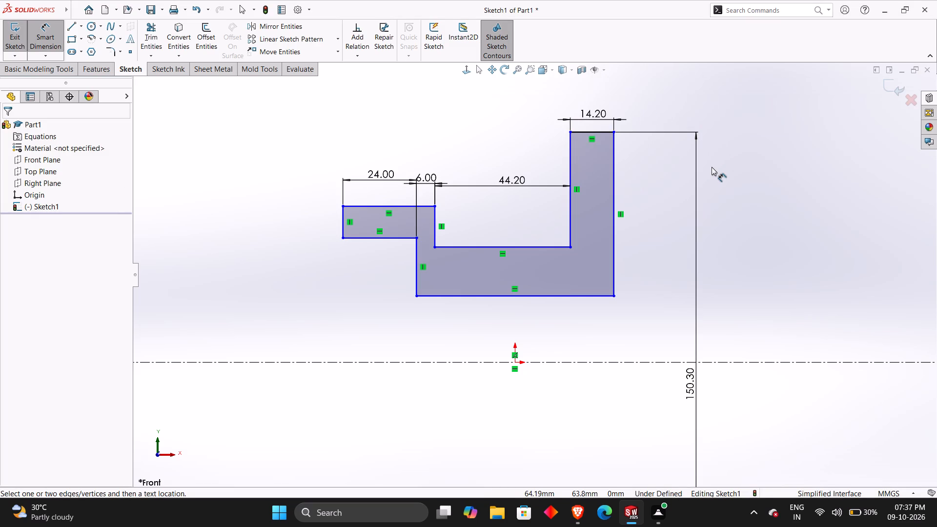
Dimension the left arm's top edge about the horizontal centerline as a 50 mm diameter.
{"action": "scroll", "coordinate": [633, 250], "scroll_direction": "up", "scroll_amount": 1}
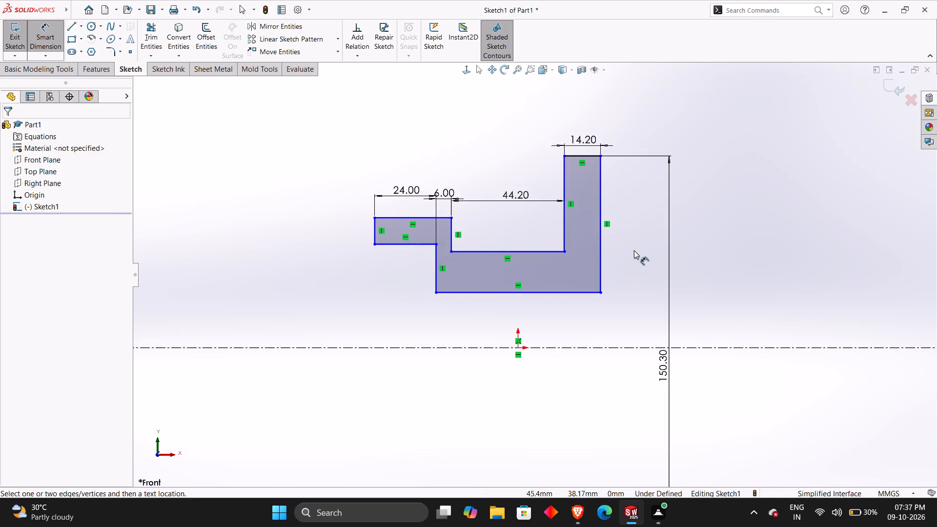
{"action": "scroll", "coordinate": [634, 250], "scroll_direction": "down", "scroll_amount": 1}
{"action": "scroll", "coordinate": [635, 249], "scroll_direction": "up", "scroll_amount": 4}
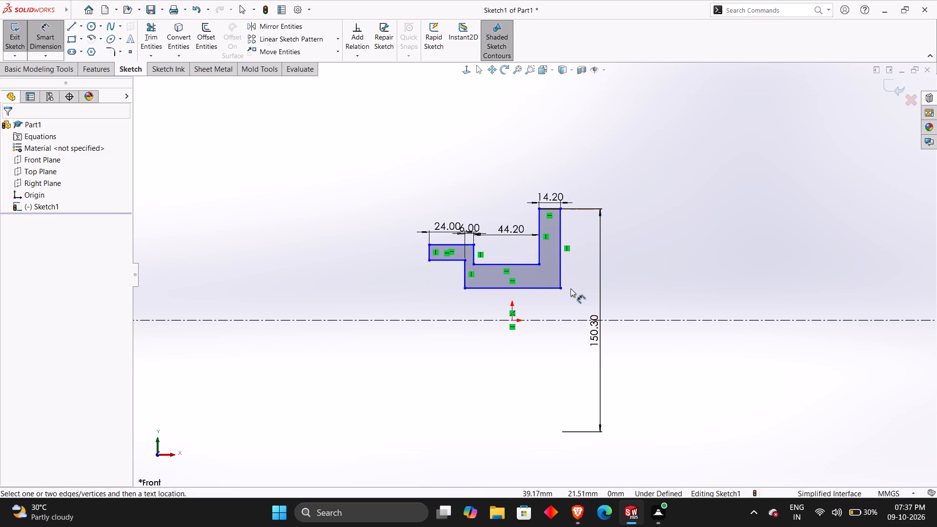
{"action": "scroll", "coordinate": [570, 288], "scroll_direction": "down", "scroll_amount": 1}
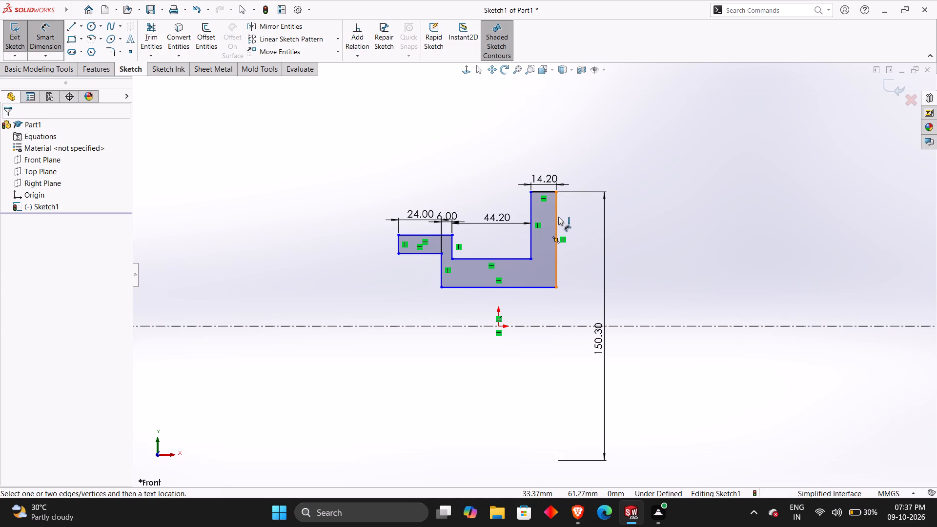
{"action": "left_click", "coordinate": [405, 236]}
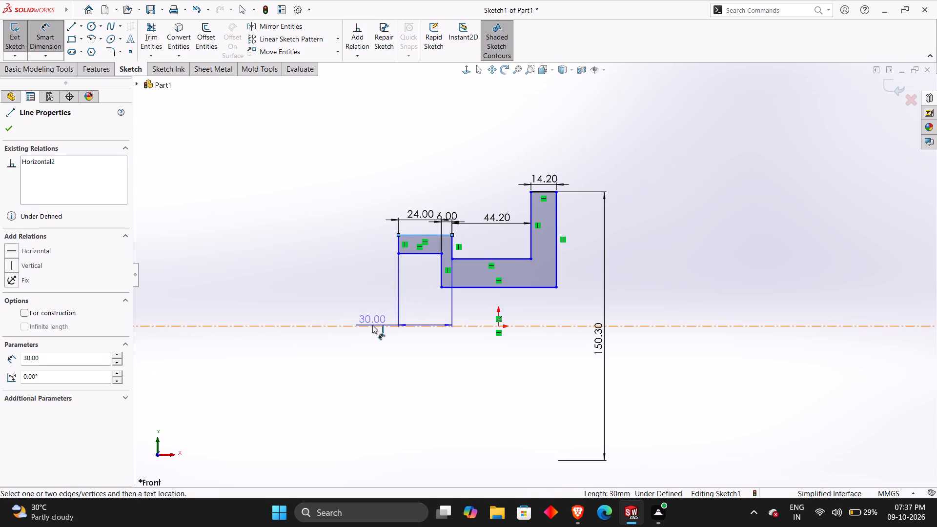
{"action": "left_click", "coordinate": [372, 325]}
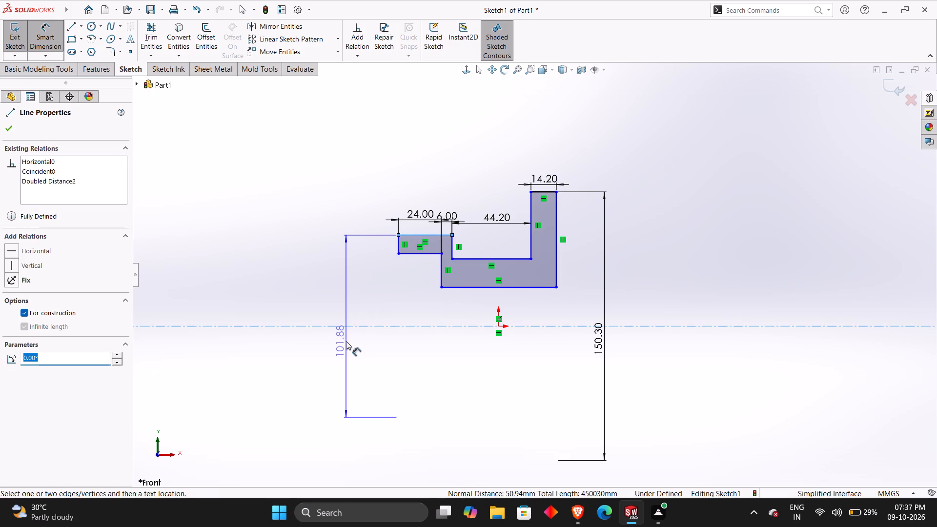
{"action": "left_click", "coordinate": [346, 341]}
{"action": "type", "text": "50"}
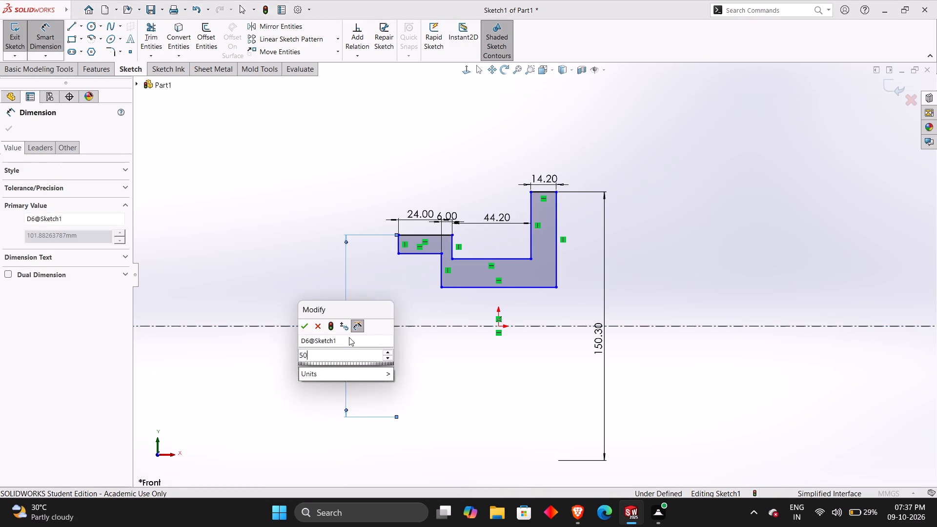
{"action": "key", "text": "Return"}
{"action": "left_click", "coordinate": [292, 268]}
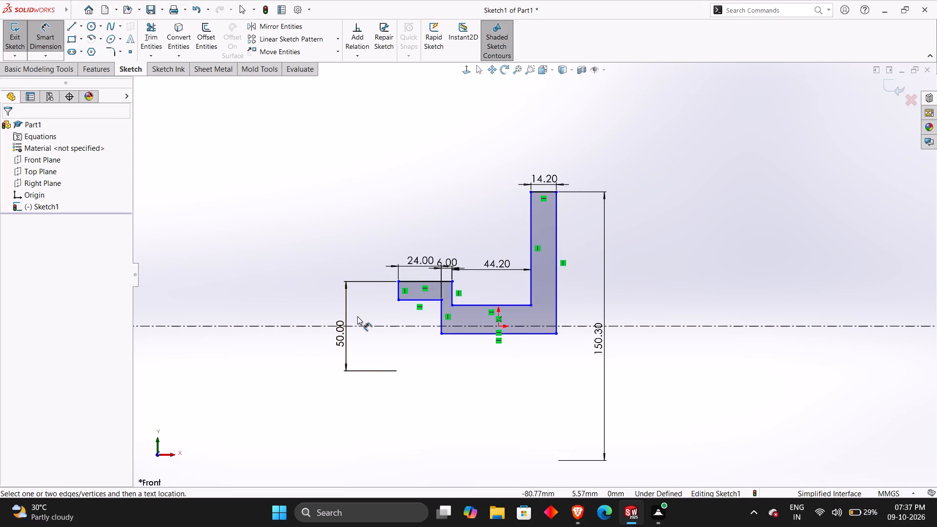
Dimension the left arm's bottom edge about the horizontal centerline as a 40 mm diameter.
{"action": "left_click", "coordinate": [402, 302]}
{"action": "left_click", "coordinate": [395, 325]}
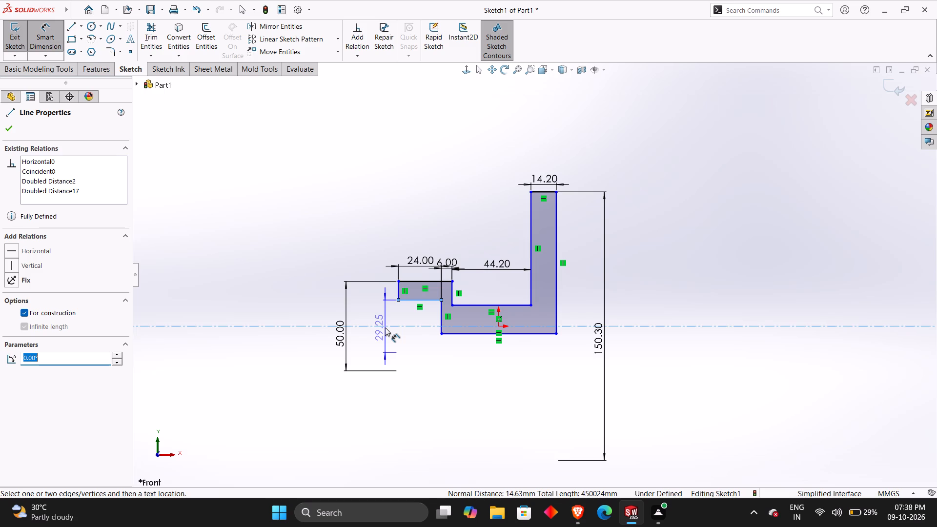
{"action": "left_click", "coordinate": [385, 328]}
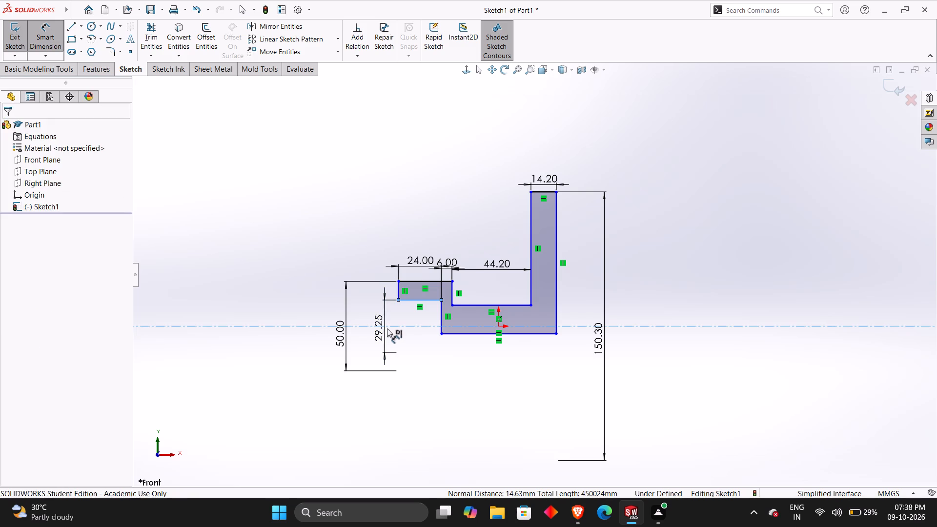
{"action": "type", "text": "40"}
{"action": "key", "text": "Return"}
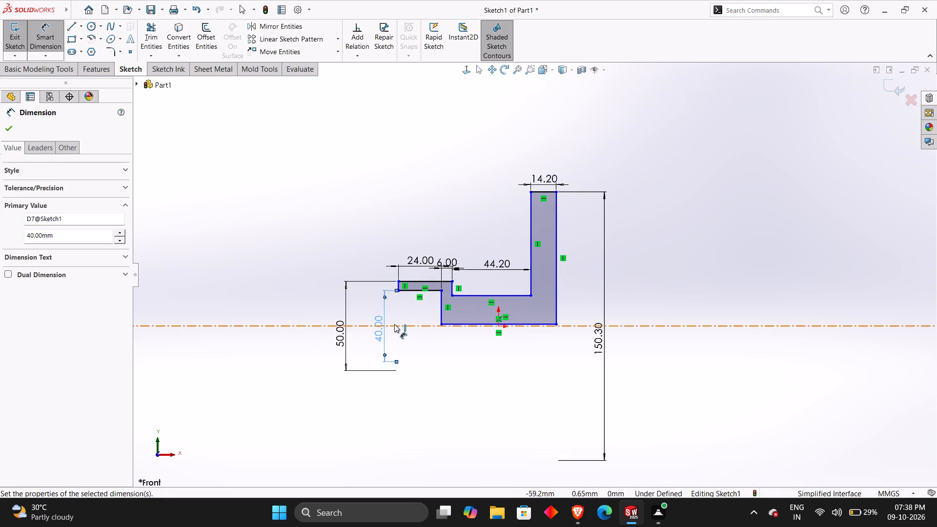
Dimension the profile's long bottom edge about the horizontal centerline as a 30 mm diameter.
{"action": "left_click", "coordinate": [225, 237]}
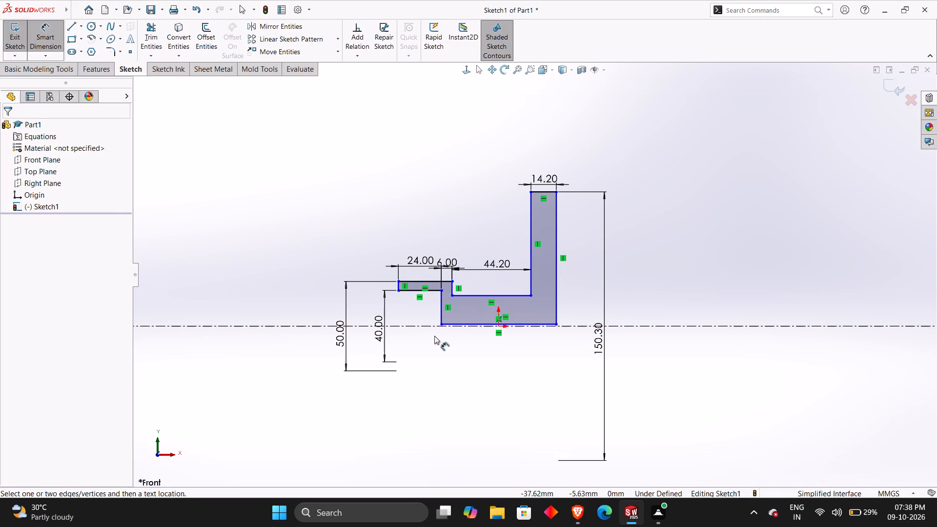
{"action": "left_click", "coordinate": [449, 324]}
{"action": "left_click", "coordinate": [425, 325]}
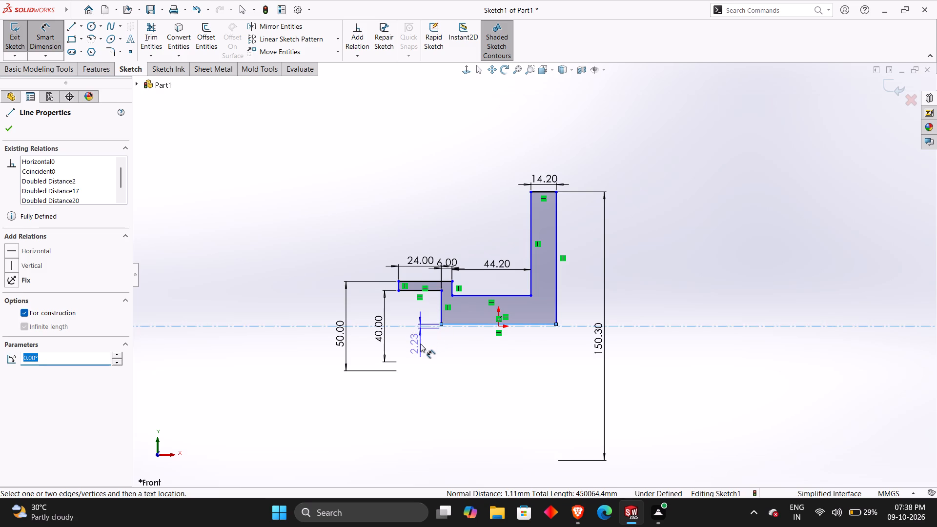
{"action": "left_click", "coordinate": [420, 341]}
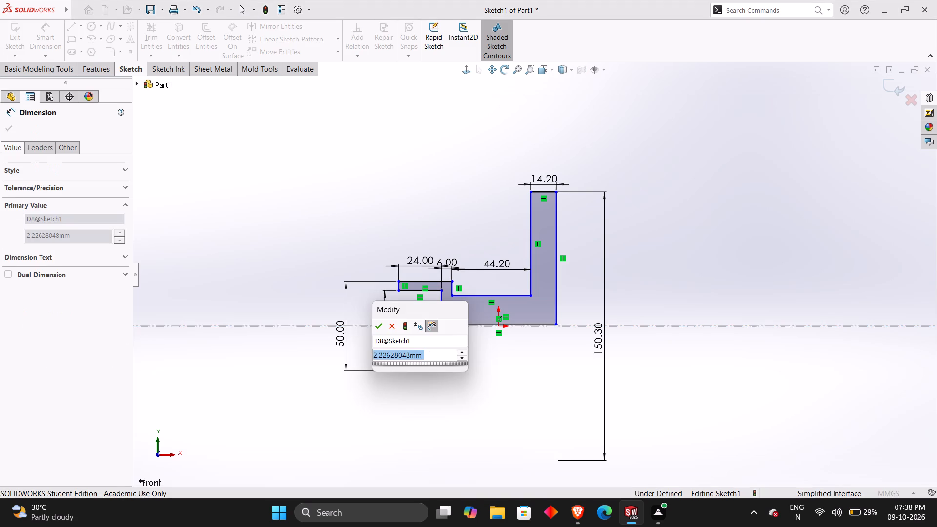
{"action": "type", "text": "30"}
{"action": "key", "text": "Return"}
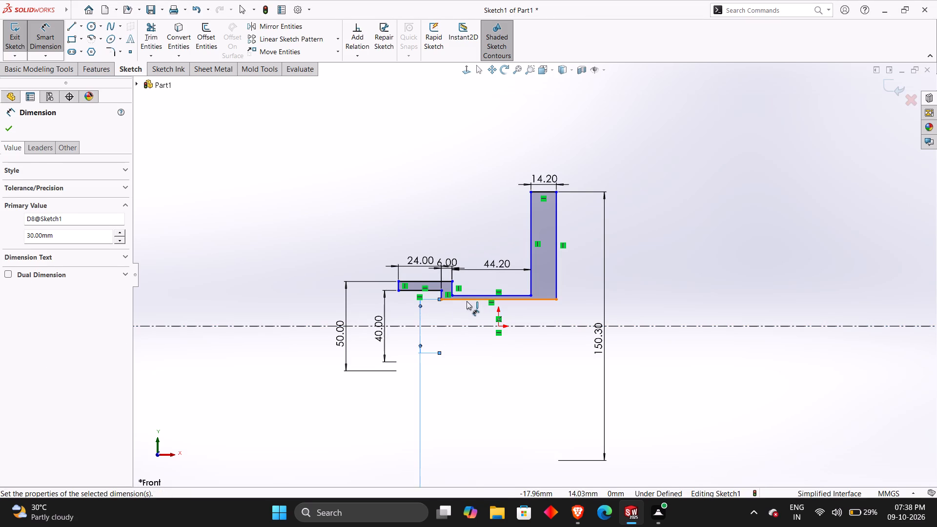
Dimension the recess's horizontal edge, beside the tall block, about the horizontal centerline as a 40 mm diameter.
{"action": "left_click", "coordinate": [468, 297]}
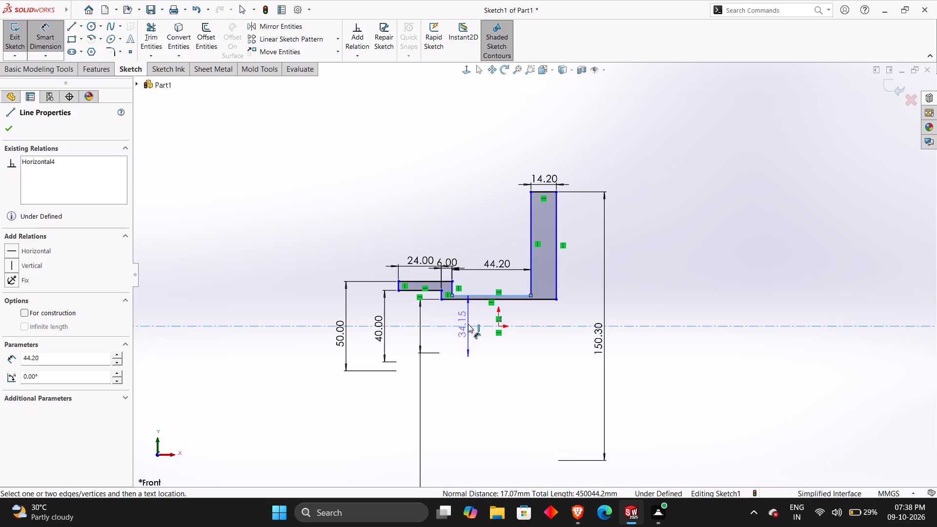
{"action": "left_click", "coordinate": [468, 324]}
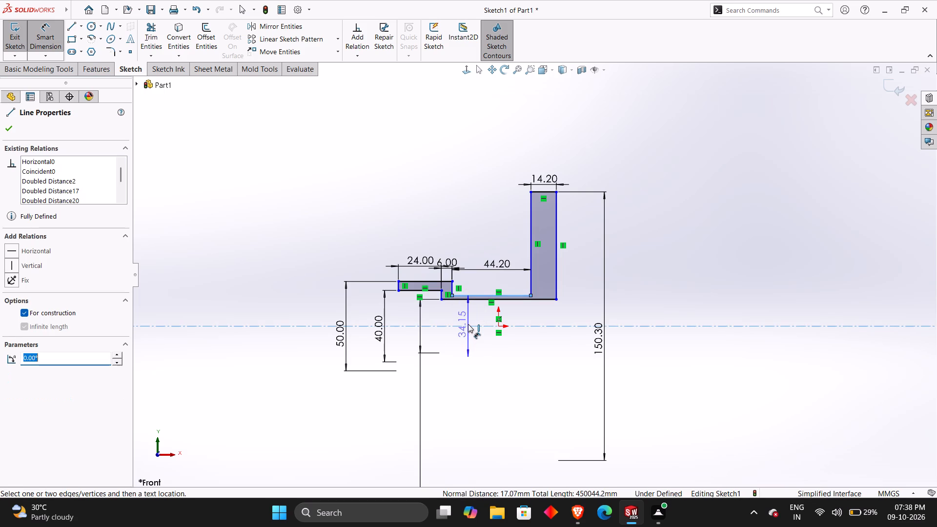
{"action": "left_click", "coordinate": [468, 324]}
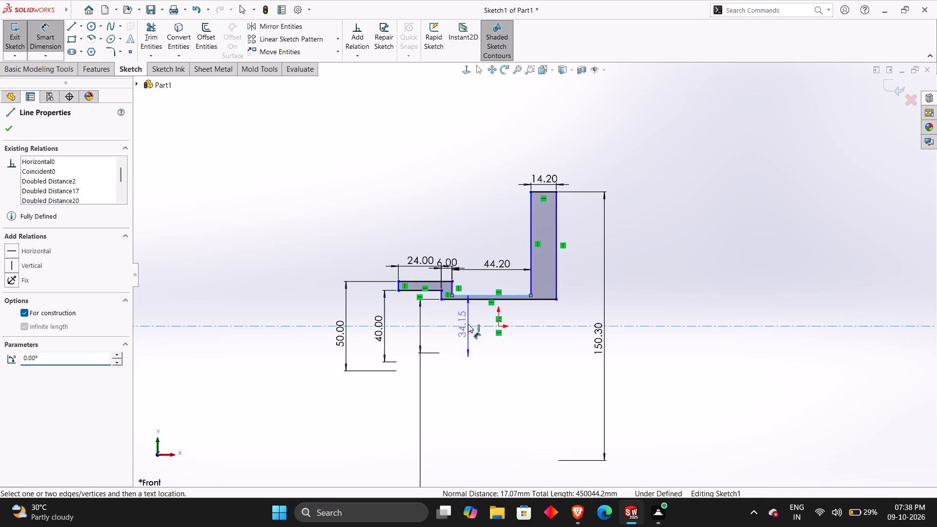
{"action": "type", "text": "40"}
{"action": "key", "text": "Return"}
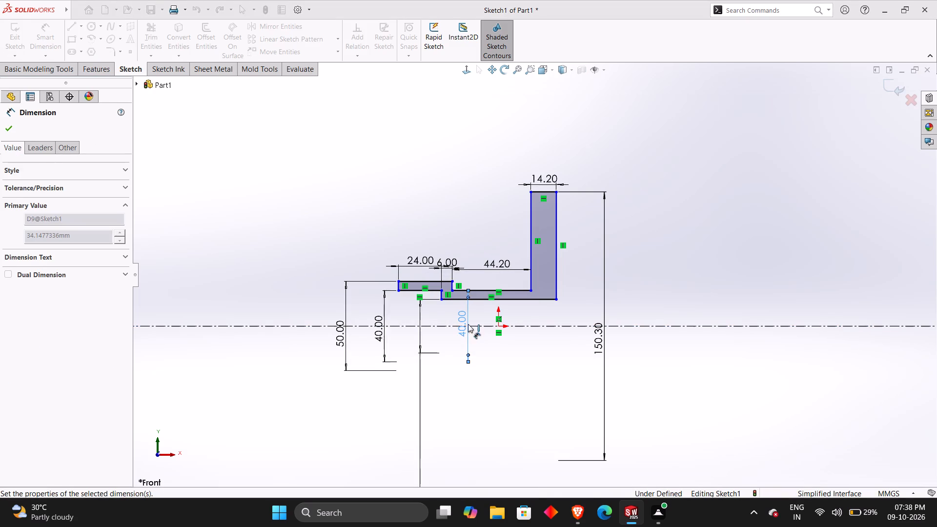
{"action": "left_click", "coordinate": [721, 247]}
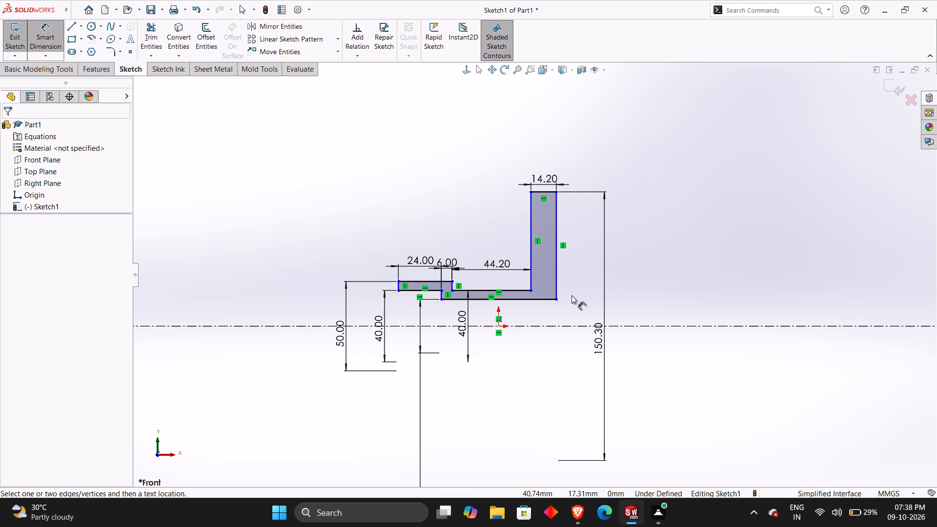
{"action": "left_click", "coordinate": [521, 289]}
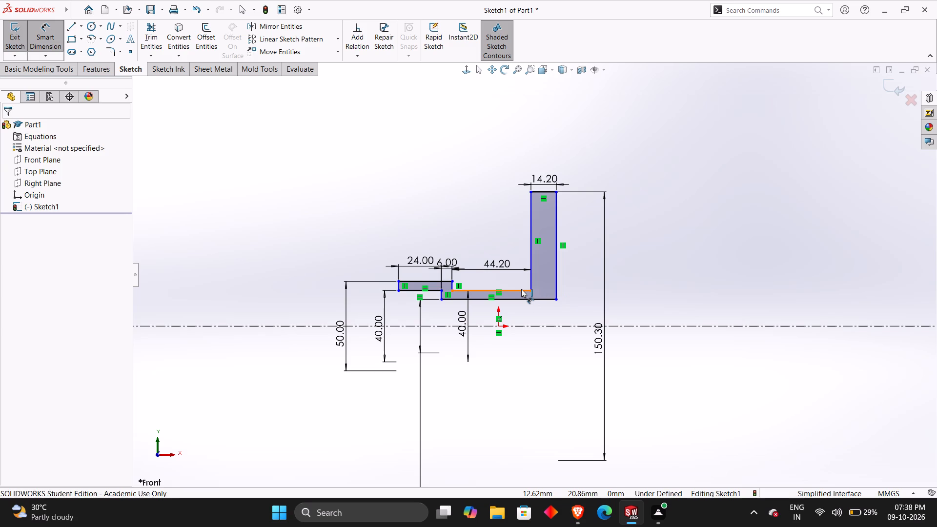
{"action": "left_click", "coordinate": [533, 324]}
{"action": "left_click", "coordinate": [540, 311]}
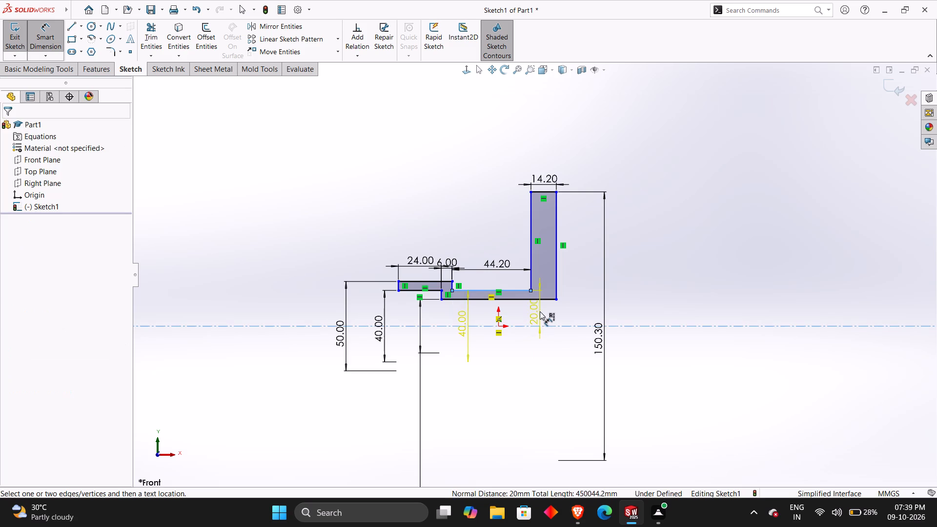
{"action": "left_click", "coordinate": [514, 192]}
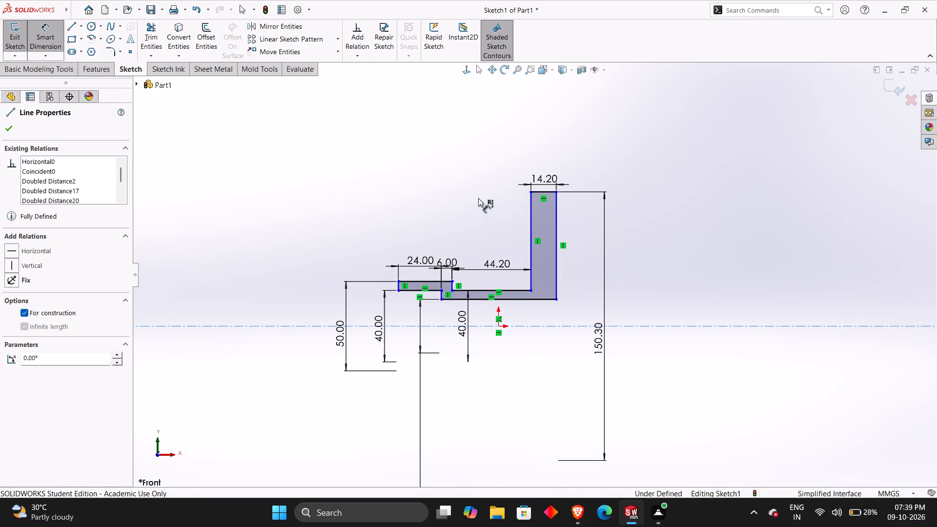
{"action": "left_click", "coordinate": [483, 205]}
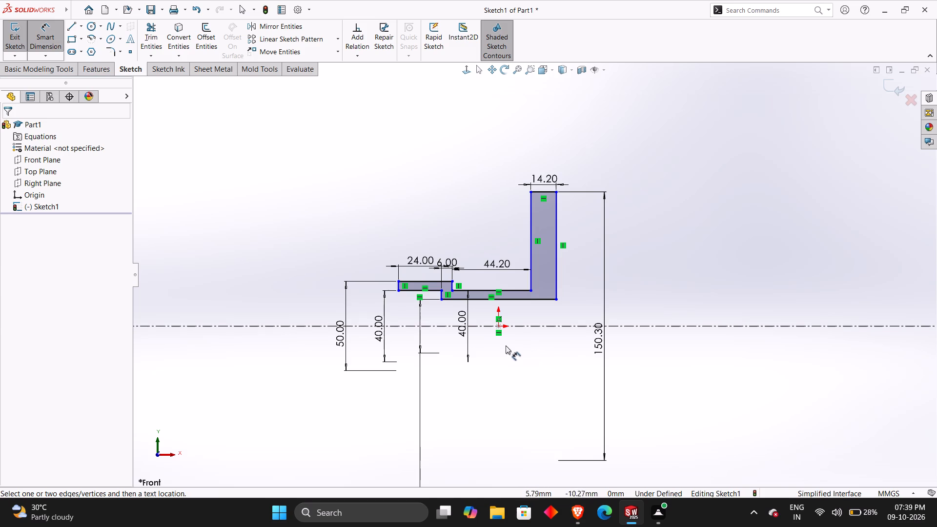
Add a vertical relation between the left arm's lower-left corner and the origin.
{"action": "scroll", "coordinate": [463, 278], "scroll_direction": "up", "scroll_amount": 2}
{"action": "scroll", "coordinate": [457, 294], "scroll_direction": "down", "scroll_amount": 5}
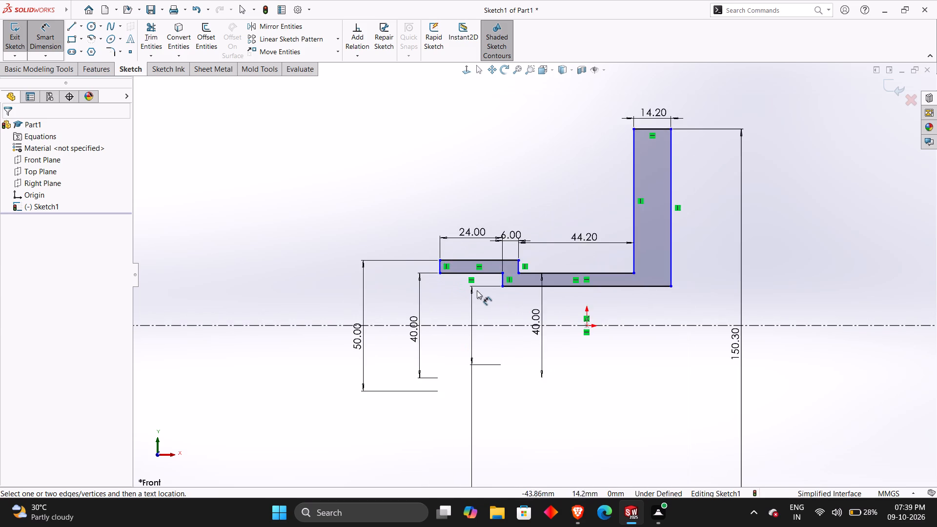
{"action": "scroll", "coordinate": [478, 291], "scroll_direction": "down", "scroll_amount": 1}
{"action": "key", "text": "Escape"}
{"action": "key", "text": "Escape"}
{"action": "key", "text": "Escape"}
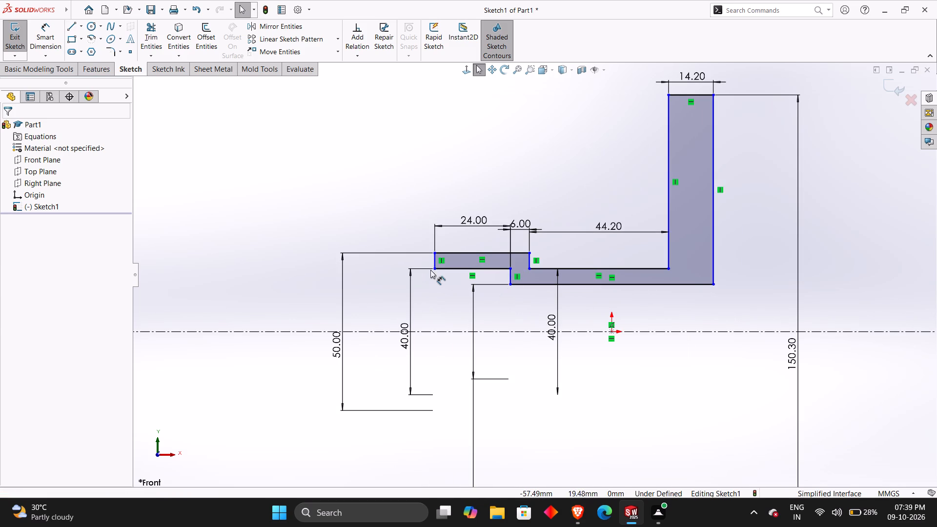
{"action": "left_click", "coordinate": [433, 268]}
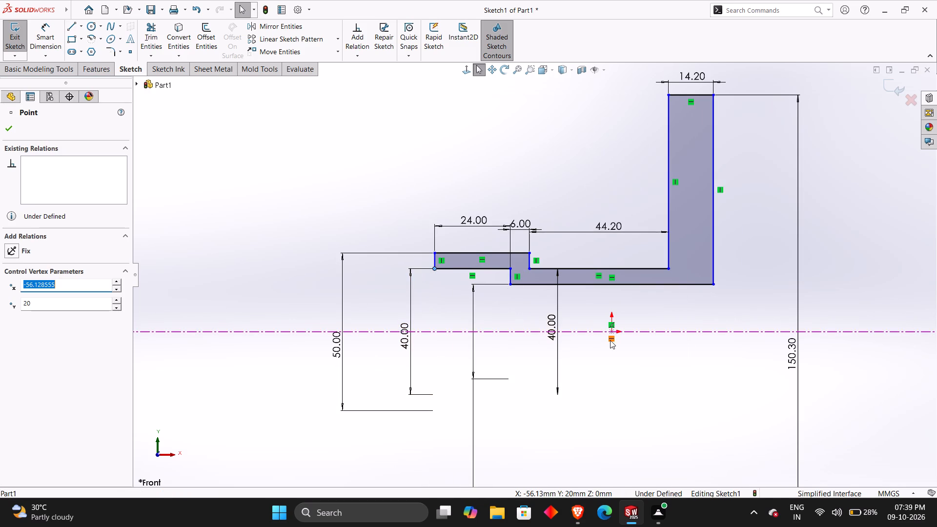
{"action": "left_click", "coordinate": [613, 333], "text": "ctrl"}
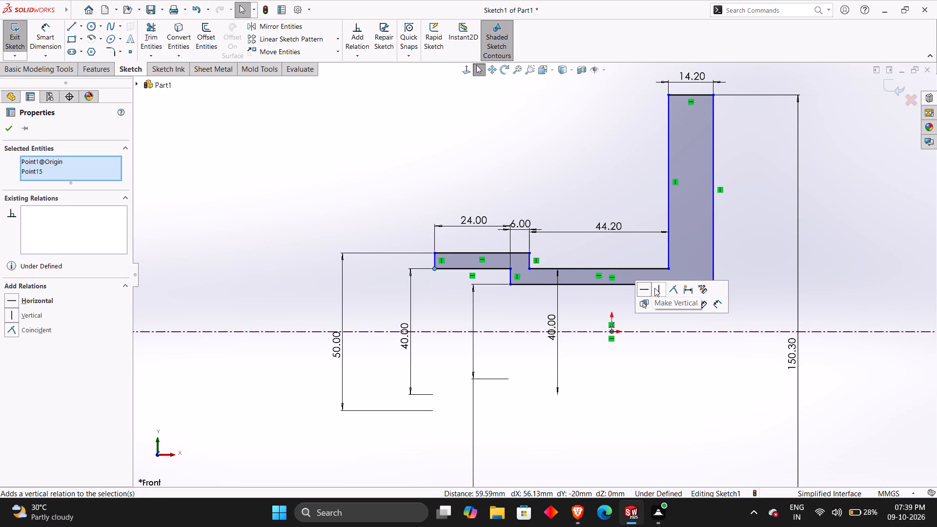
{"action": "left_click", "coordinate": [654, 288]}
{"action": "left_click", "coordinate": [456, 218]}
{"action": "scroll", "coordinate": [674, 225], "scroll_direction": "down", "scroll_amount": 3}
{"action": "scroll", "coordinate": [726, 220], "scroll_direction": "up", "scroll_amount": 4}
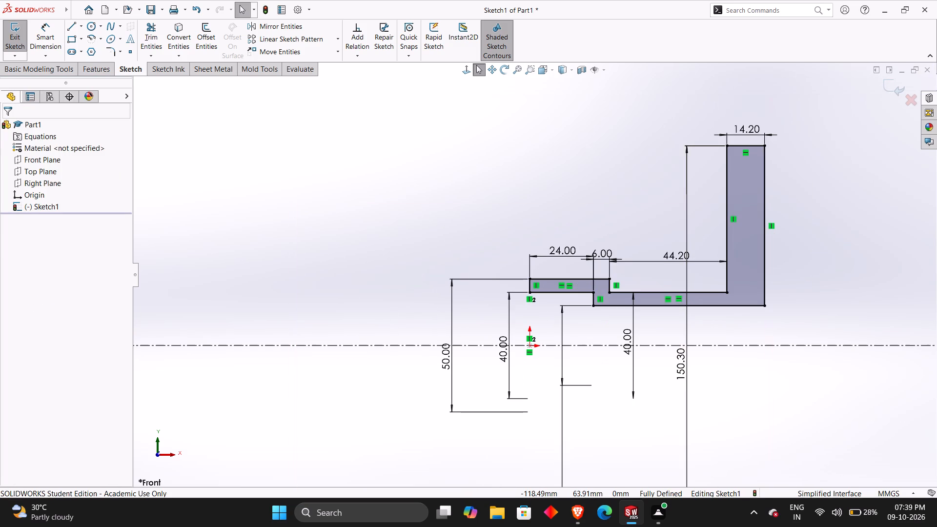
Revolve the profile 360 degrees about the horizontal centerline as a Revolved Boss/Base.
{"action": "left_click", "coordinate": [90, 70]}
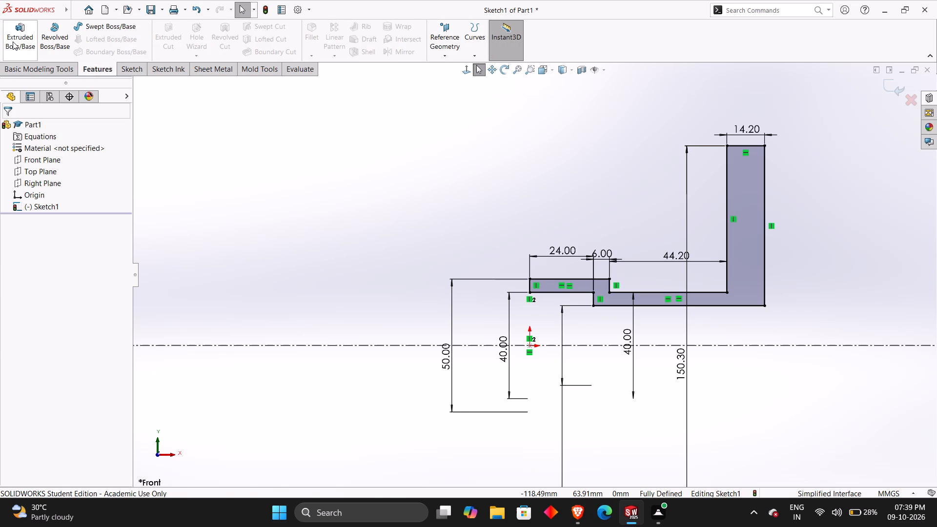
{"action": "left_click", "coordinate": [64, 33]}
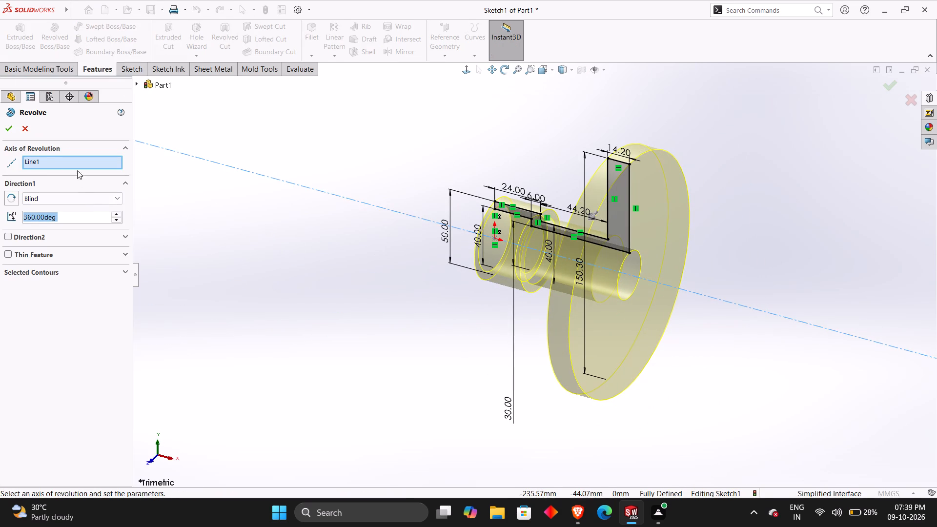
{"action": "left_click", "coordinate": [12, 131]}
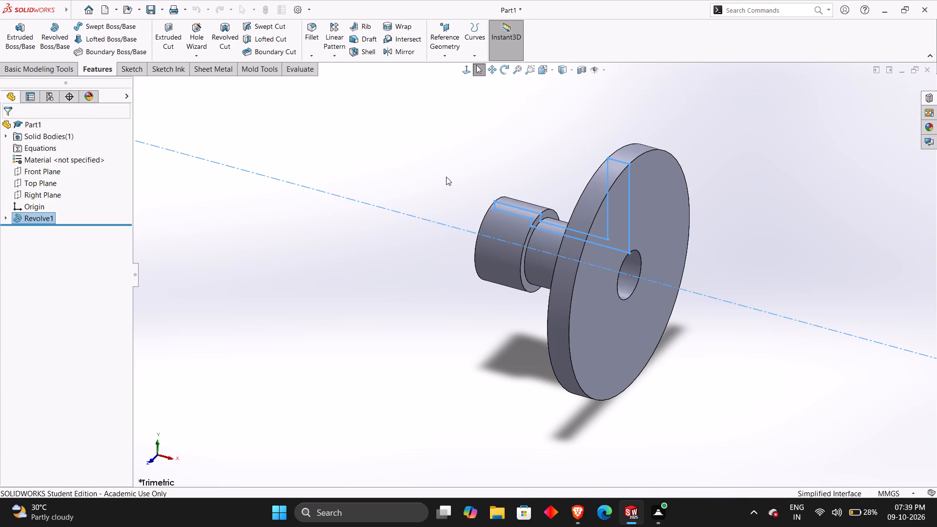
{"action": "left_click", "coordinate": [446, 177]}
Start a new sketch on the large disc's flat face on the hub side.
{"action": "middle_click_drag", "start_coordinate": [435, 198], "coordinate": [503, 268]}
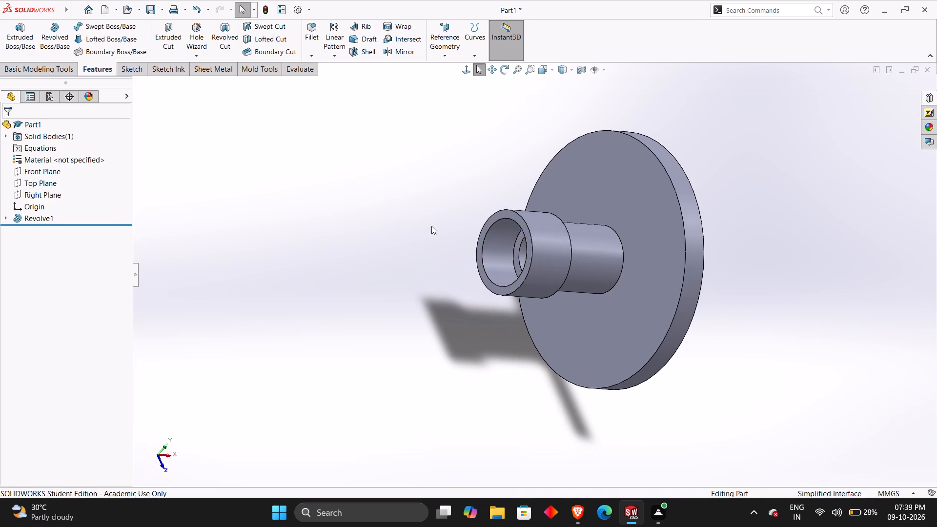
{"action": "left_click", "coordinate": [597, 184]}
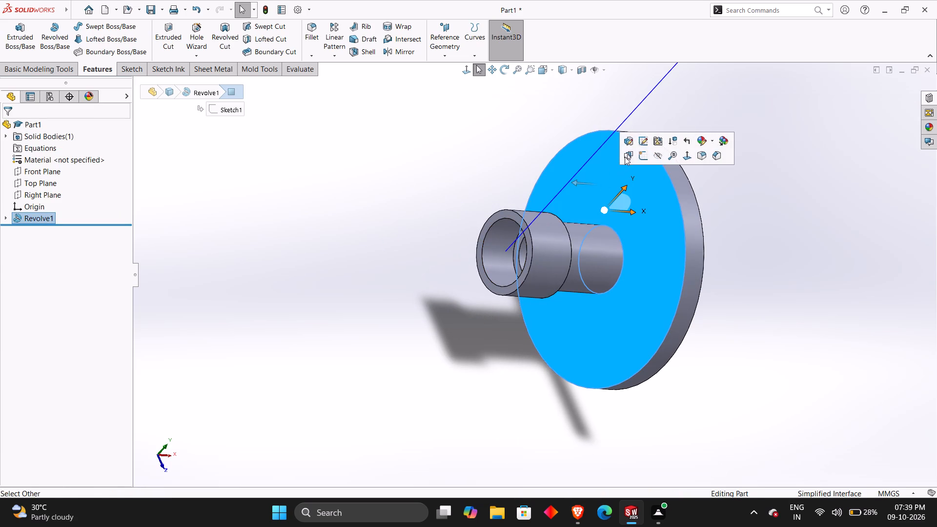
{"action": "left_click", "coordinate": [639, 156]}
{"action": "left_click", "coordinate": [319, 201]}
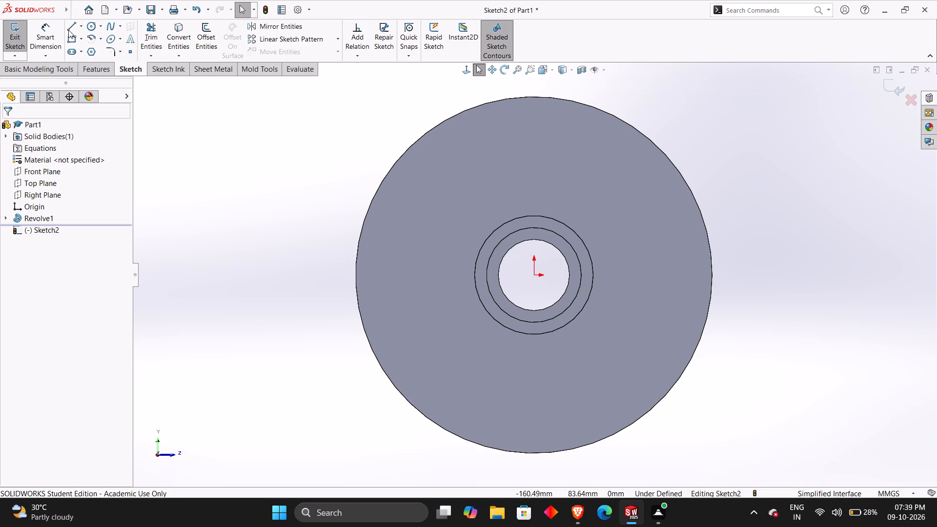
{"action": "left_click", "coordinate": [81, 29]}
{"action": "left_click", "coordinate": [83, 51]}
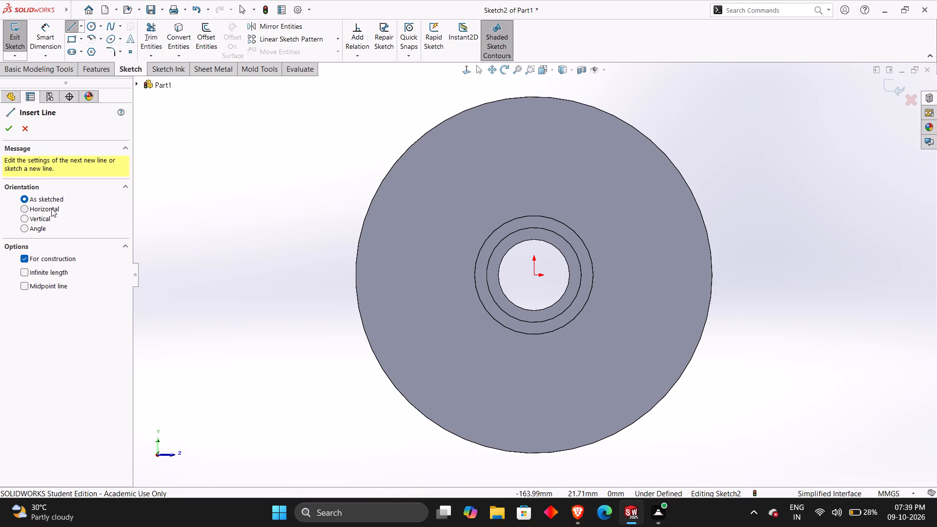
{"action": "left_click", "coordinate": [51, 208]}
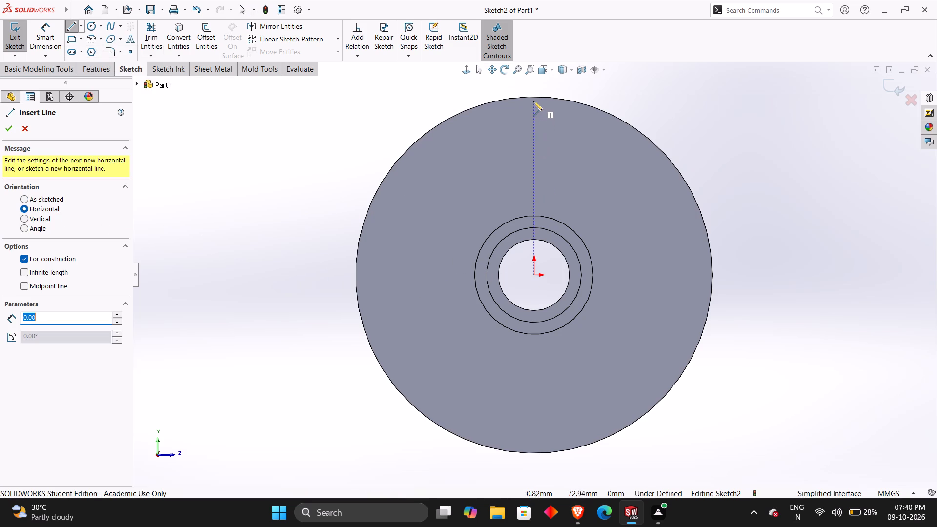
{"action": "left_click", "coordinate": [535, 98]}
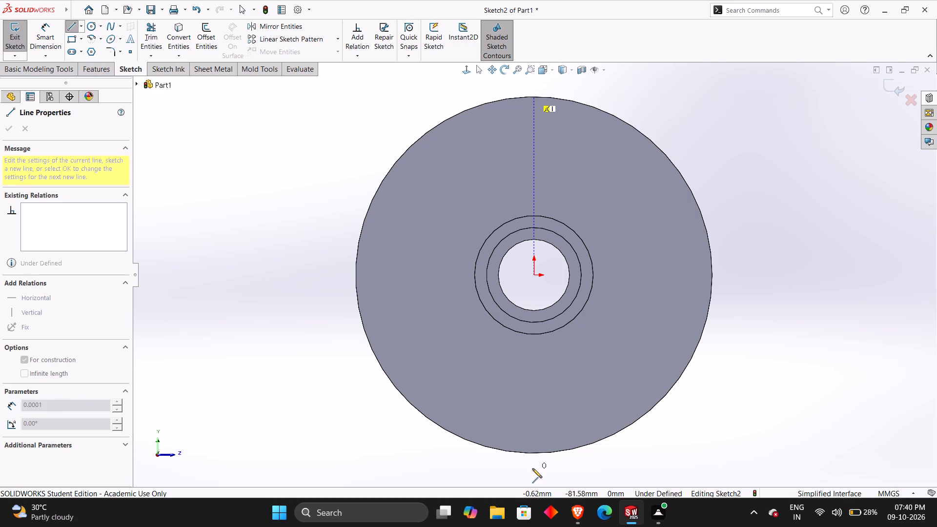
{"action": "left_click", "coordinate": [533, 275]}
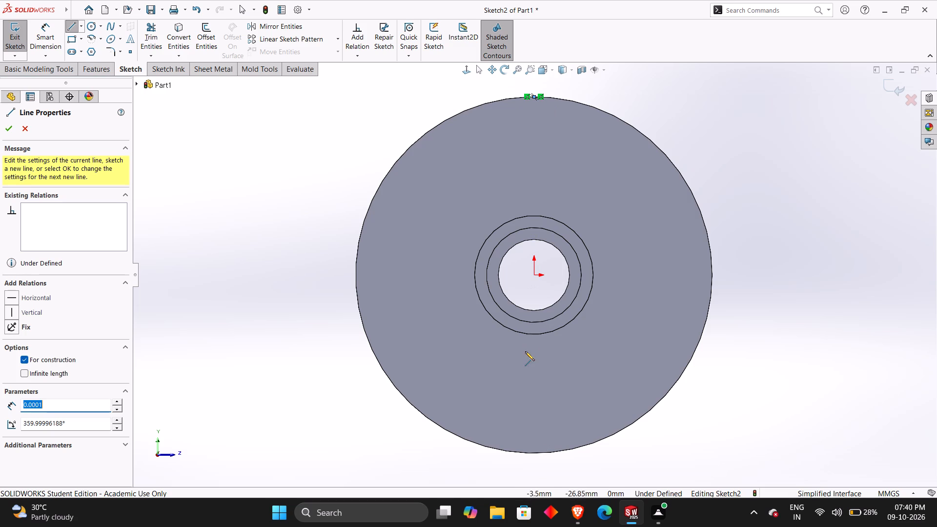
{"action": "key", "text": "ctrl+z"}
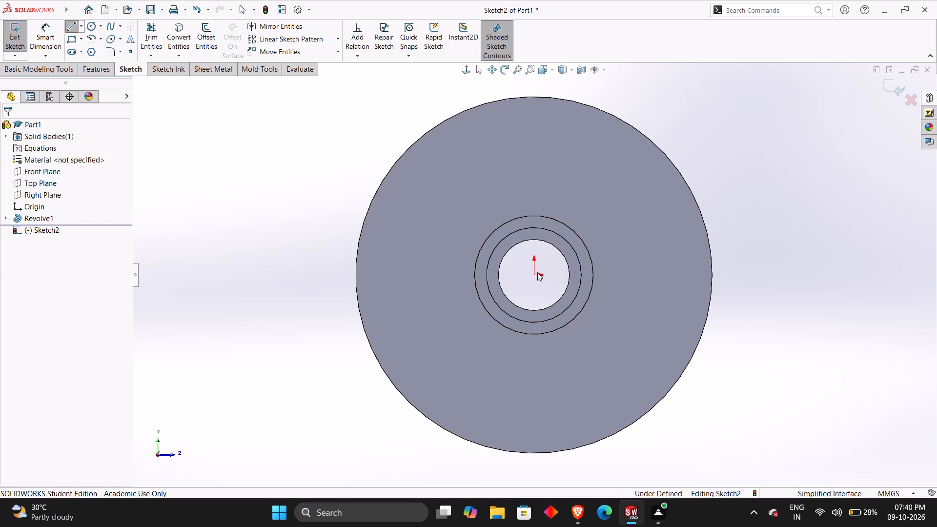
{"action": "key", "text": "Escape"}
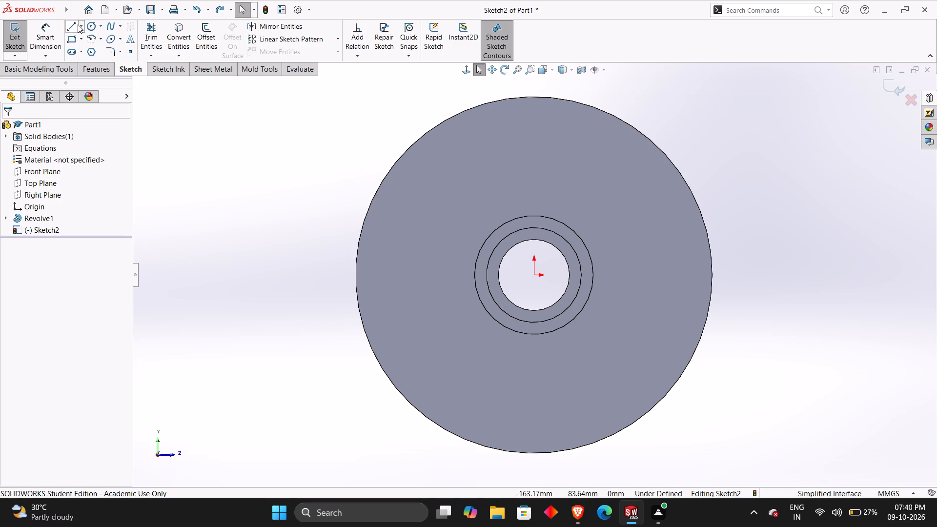
Draw a horizontal, infinite-length centerline through the origin on the disc face.
{"action": "left_click", "coordinate": [79, 26]}
{"action": "left_click", "coordinate": [88, 57]}
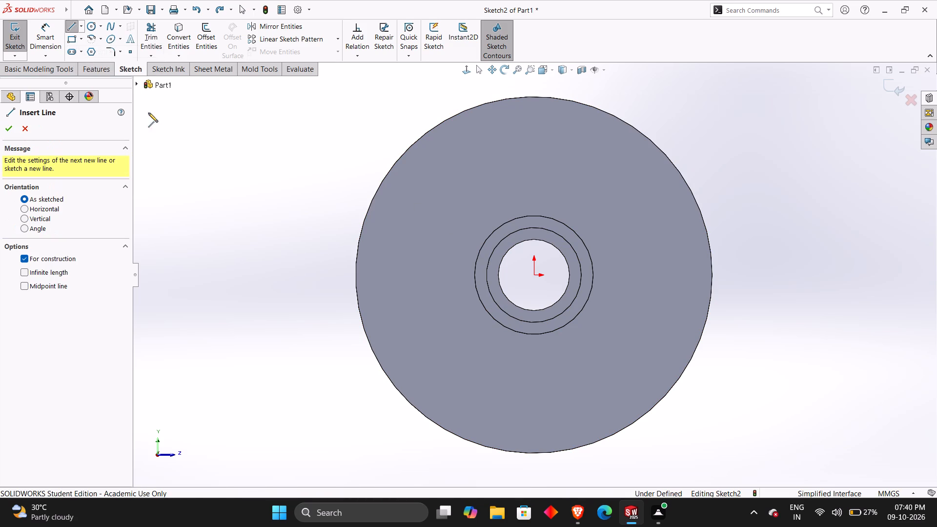
{"action": "left_click", "coordinate": [31, 210]}
{"action": "left_click", "coordinate": [28, 275]}
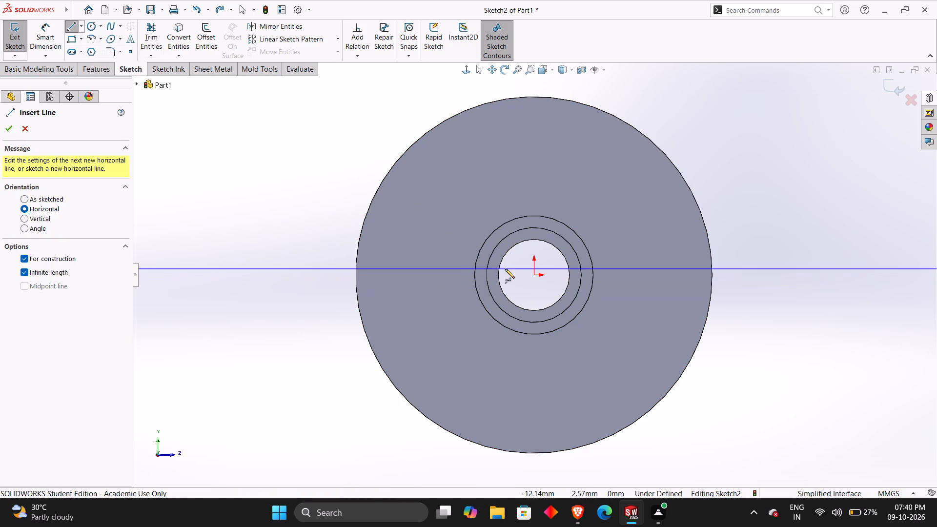
{"action": "left_click", "coordinate": [532, 274]}
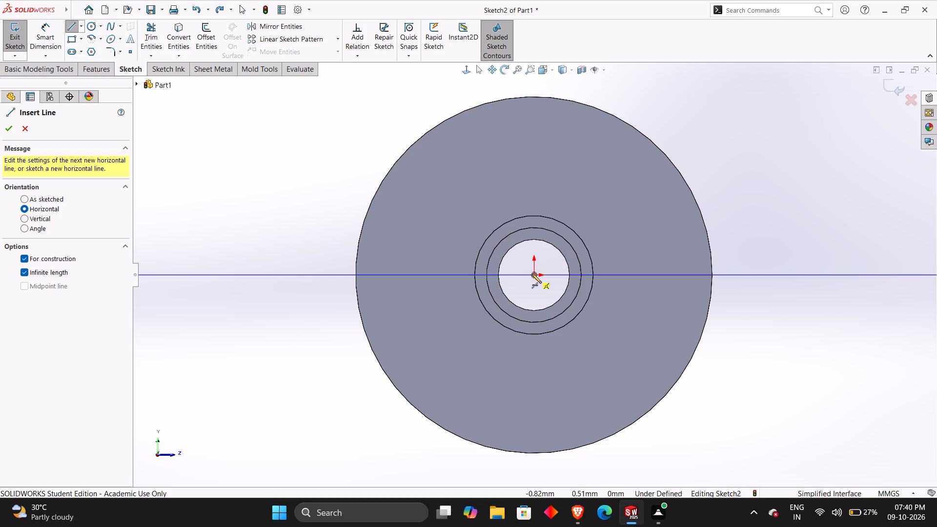
{"action": "left_click", "coordinate": [12, 131]}
Draw a vertical, infinite-length centerline through the origin on the disc face.
{"action": "left_click", "coordinate": [36, 217]}
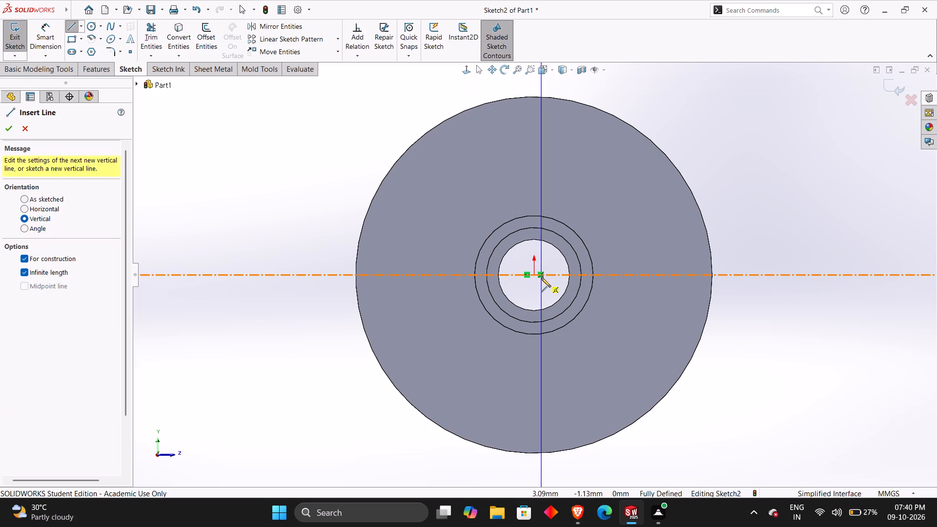
{"action": "left_click", "coordinate": [536, 276]}
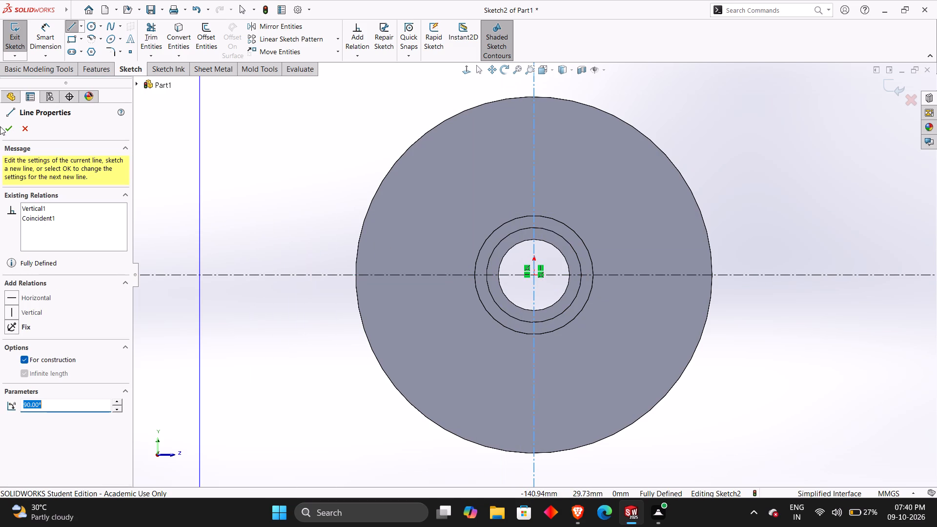
Draw a circle about 19.2 mm in diameter centred on the vertical centerline, above the hub on the disc face.
{"action": "left_click", "coordinate": [6, 125]}
{"action": "left_click", "coordinate": [6, 125]}
{"action": "left_click", "coordinate": [259, 167]}
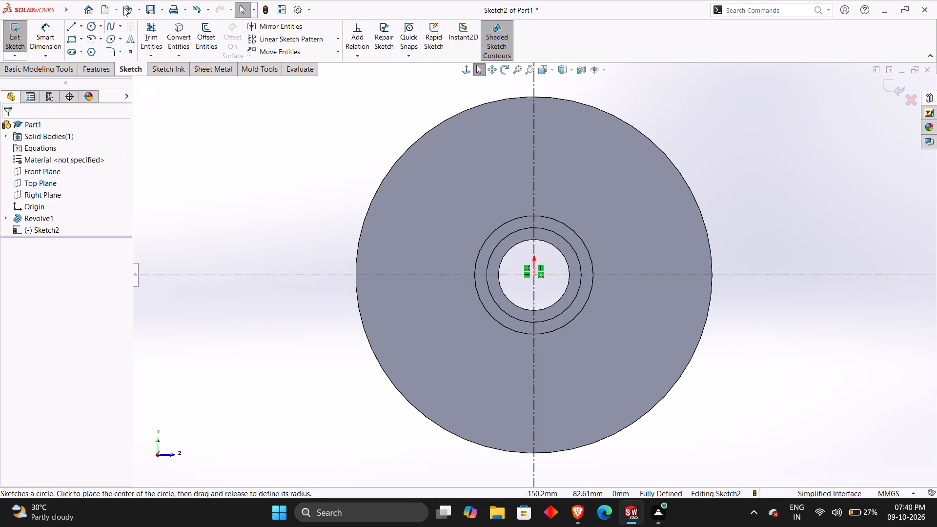
{"action": "left_click", "coordinate": [89, 23]}
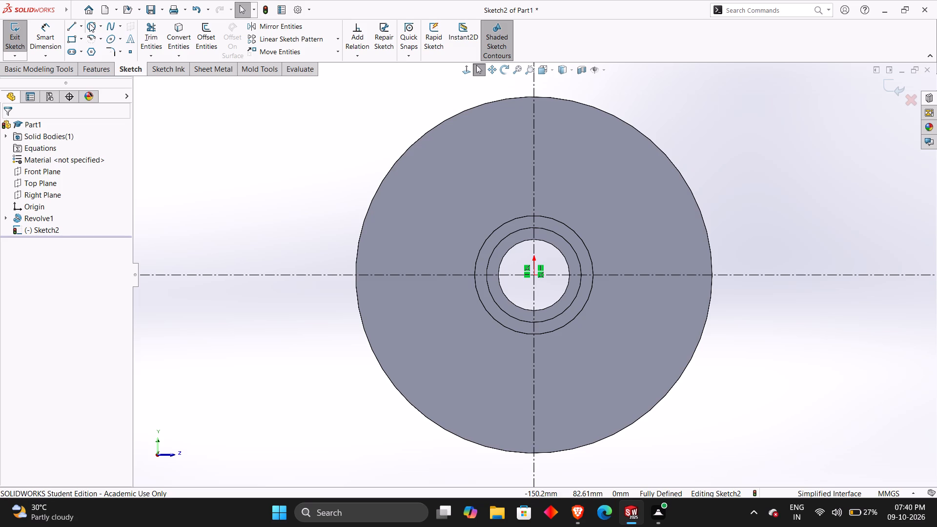
{"action": "left_click", "coordinate": [532, 129]}
{"action": "left_click", "coordinate": [518, 146]}
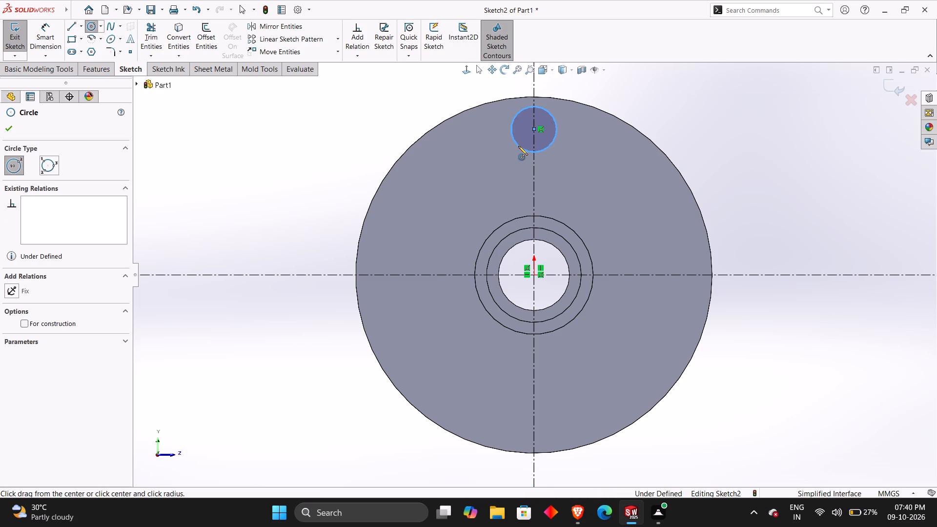
{"action": "key", "text": "Escape"}
{"action": "key", "text": "Escape"}
{"action": "key", "text": "Escape"}
Dimension the new circle's diameter as 12.5 mm.
{"action": "right_click_drag", "start_coordinate": [329, 219], "coordinate": [346, 135]}
{"action": "left_click", "coordinate": [512, 122]}
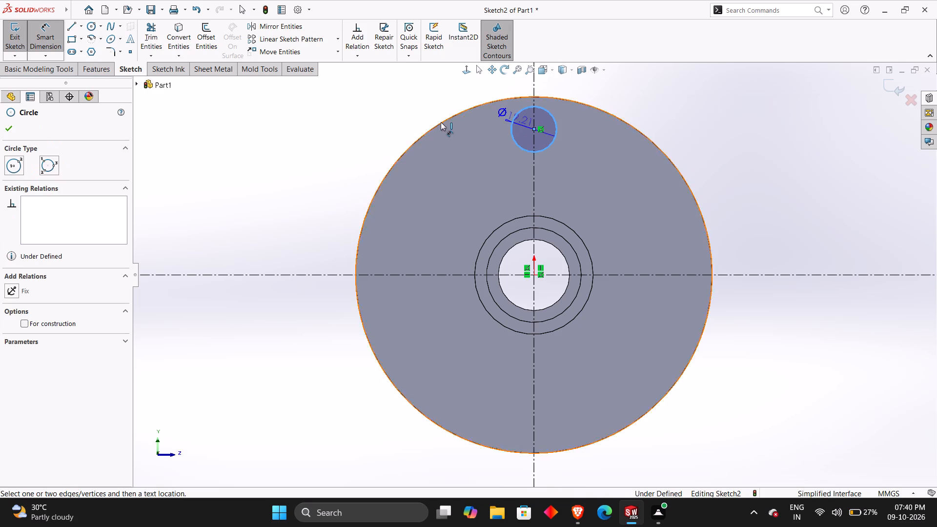
{"action": "left_click", "coordinate": [359, 167]}
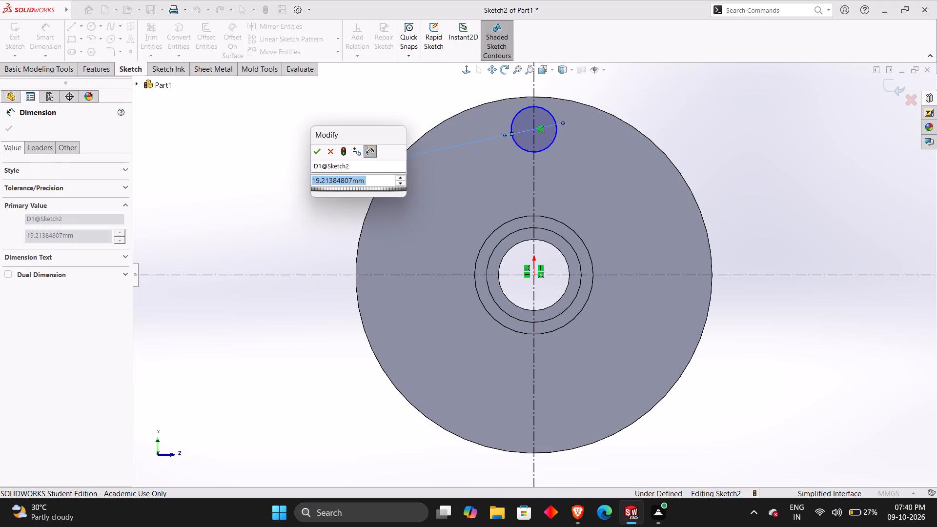
{"action": "type", "text": "12.5"}
{"action": "key", "text": "Return"}
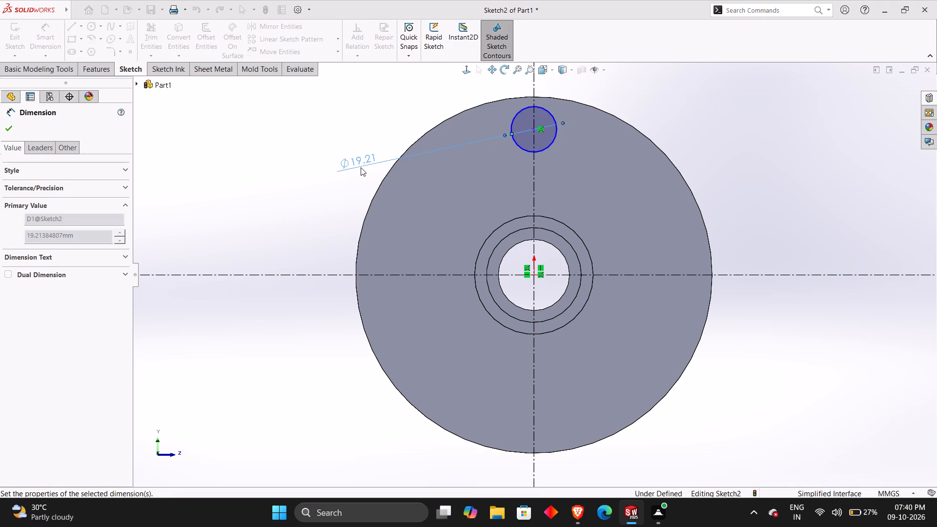
{"action": "left_click", "coordinate": [278, 181]}
{"action": "key", "text": "Escape"}
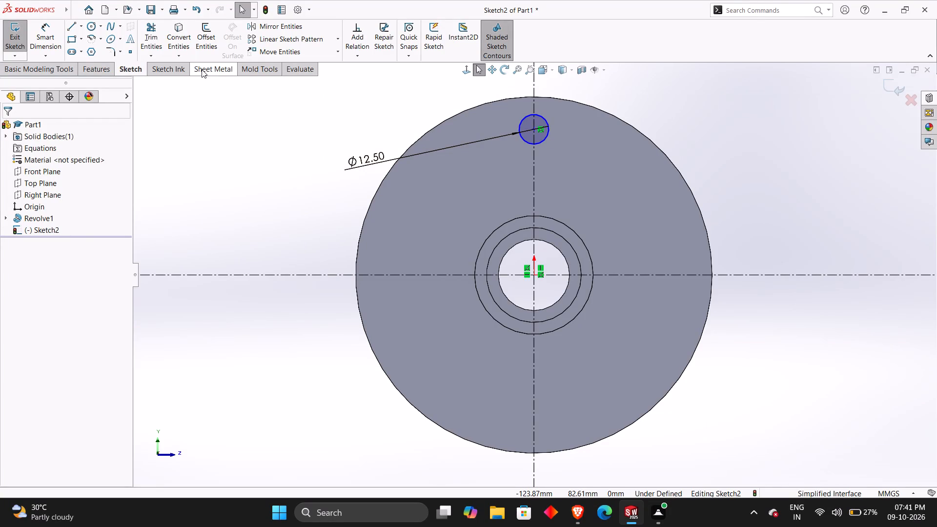
Dimension the circle's centre at 33.25 mm from the origin, working out 66.5/2 in Calculator.
{"action": "left_click", "coordinate": [47, 36]}
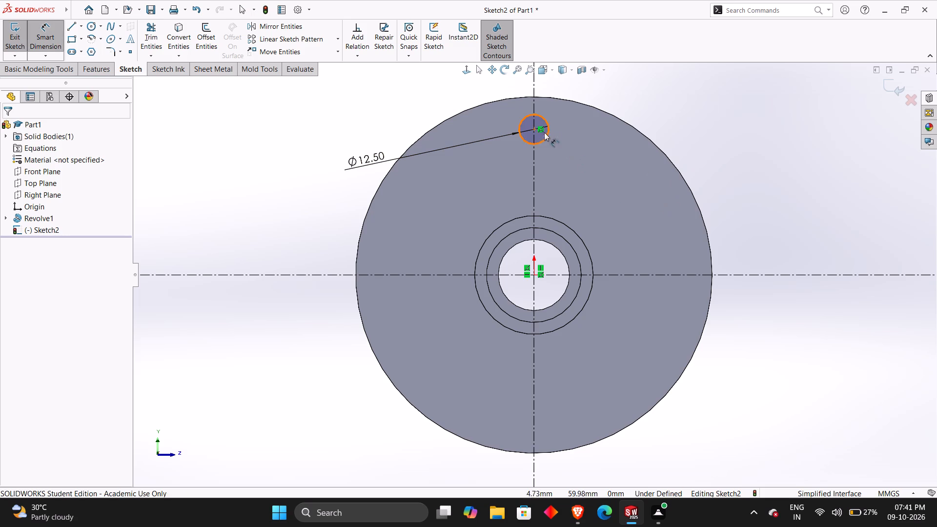
{"action": "left_click", "coordinate": [534, 128]}
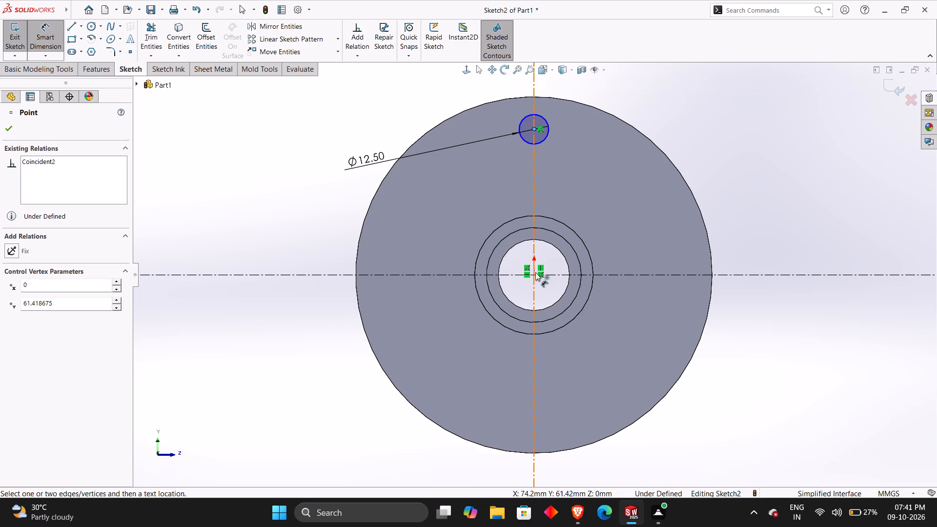
{"action": "left_click", "coordinate": [533, 274]}
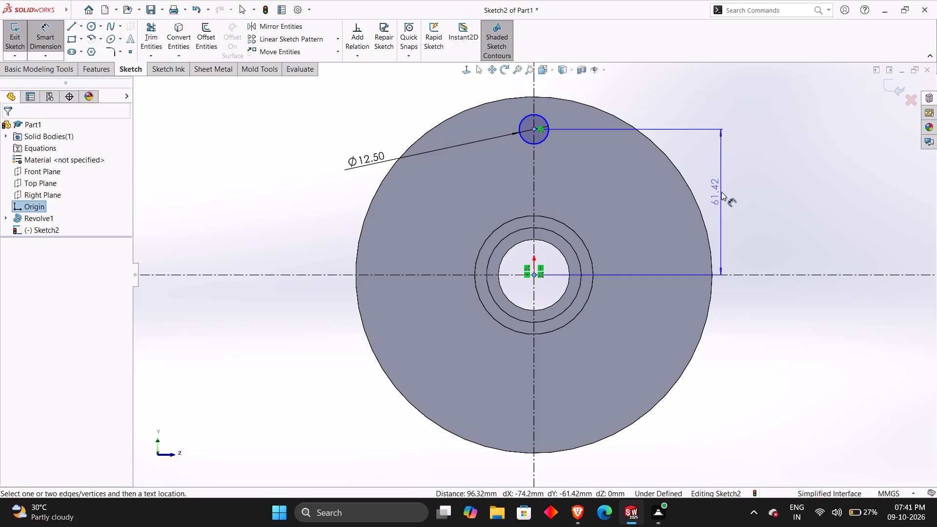
{"action": "left_click", "coordinate": [725, 192]}
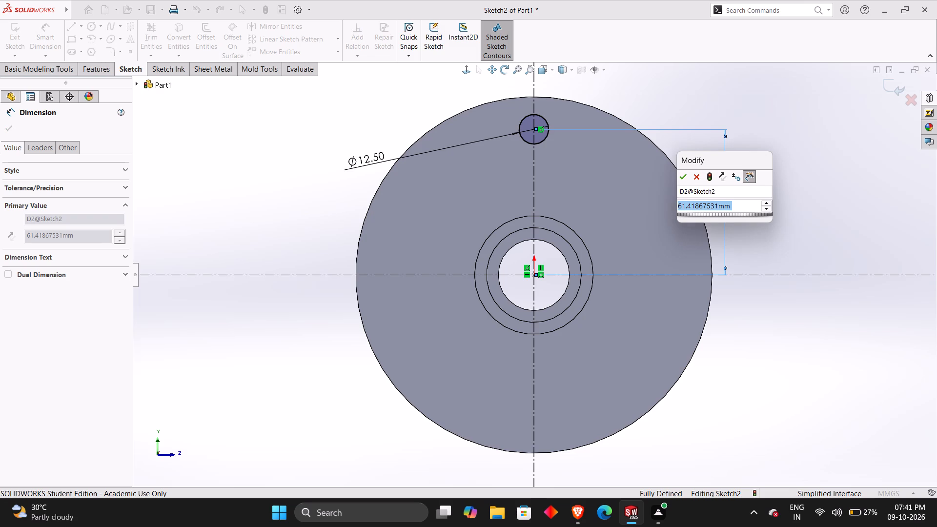
{"action": "type", "text": "66.5"}
{"action": "type", "text": "/2"}
{"action": "key", "text": "Return"}
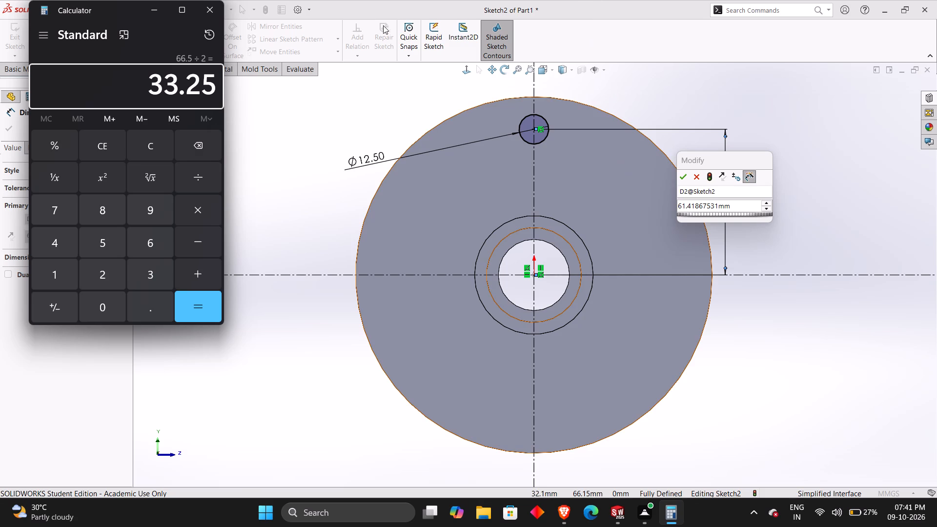
{"action": "left_click", "coordinate": [210, 8]}
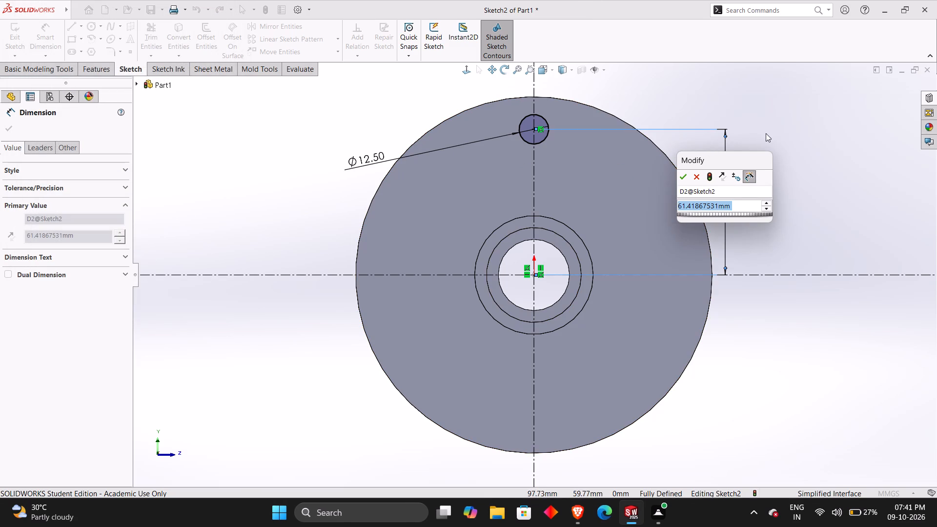
{"action": "type", "text": "33.25"}
{"action": "key", "text": "Return"}
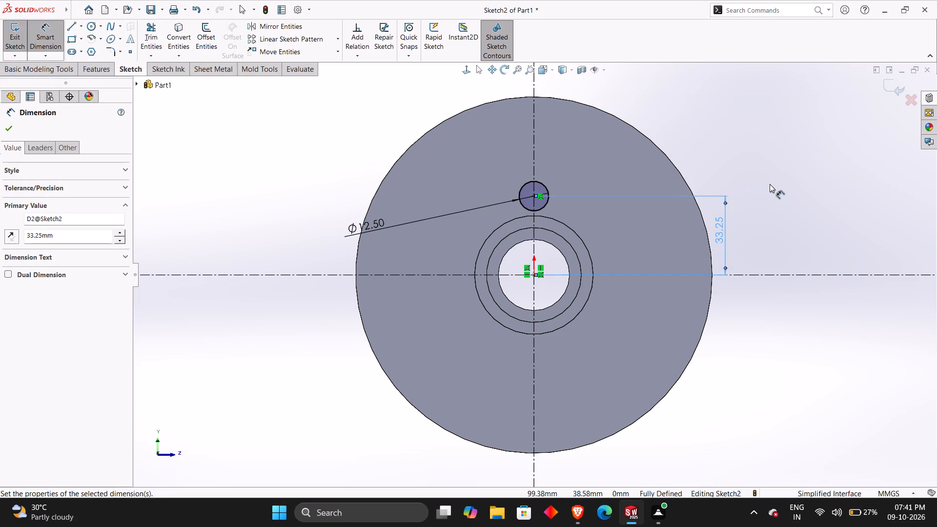
{"action": "left_click", "coordinate": [779, 182]}
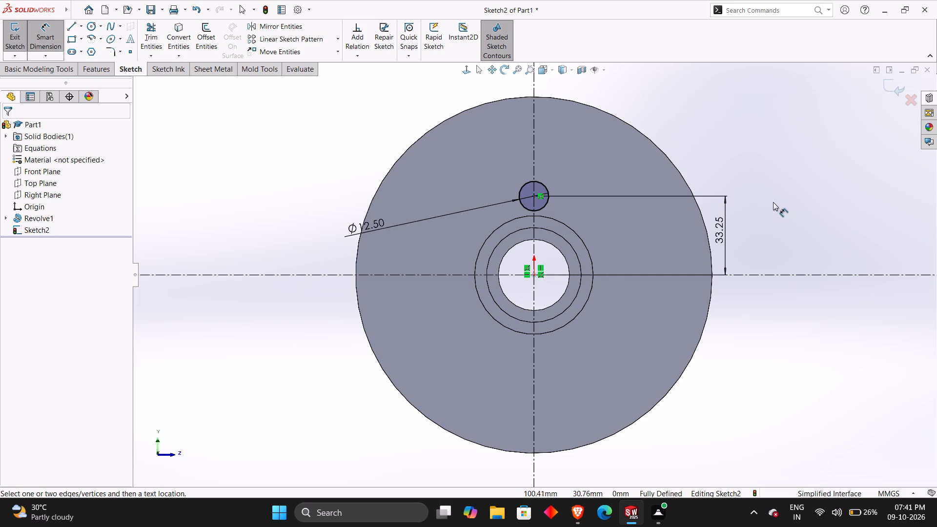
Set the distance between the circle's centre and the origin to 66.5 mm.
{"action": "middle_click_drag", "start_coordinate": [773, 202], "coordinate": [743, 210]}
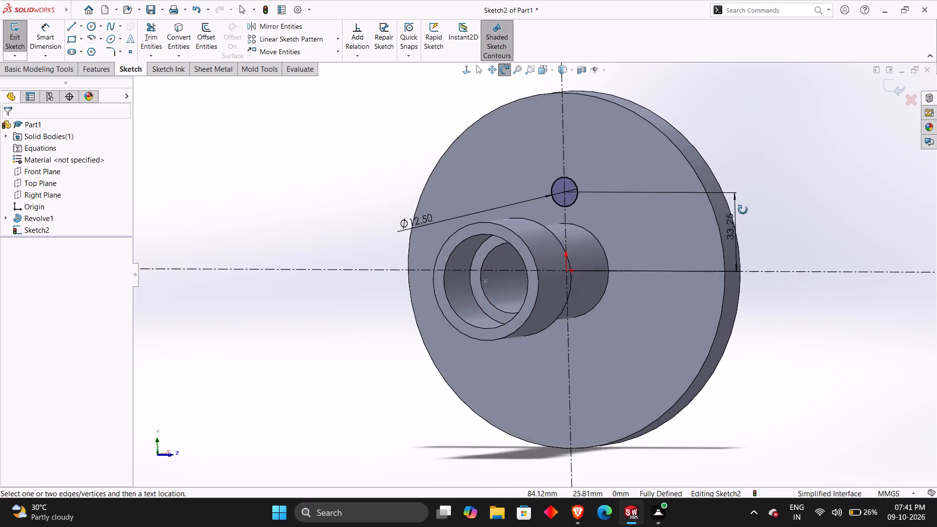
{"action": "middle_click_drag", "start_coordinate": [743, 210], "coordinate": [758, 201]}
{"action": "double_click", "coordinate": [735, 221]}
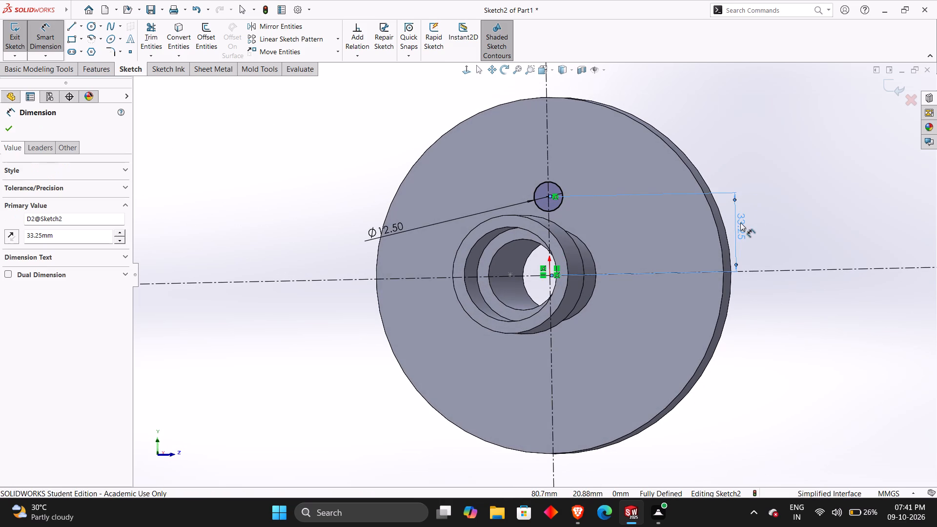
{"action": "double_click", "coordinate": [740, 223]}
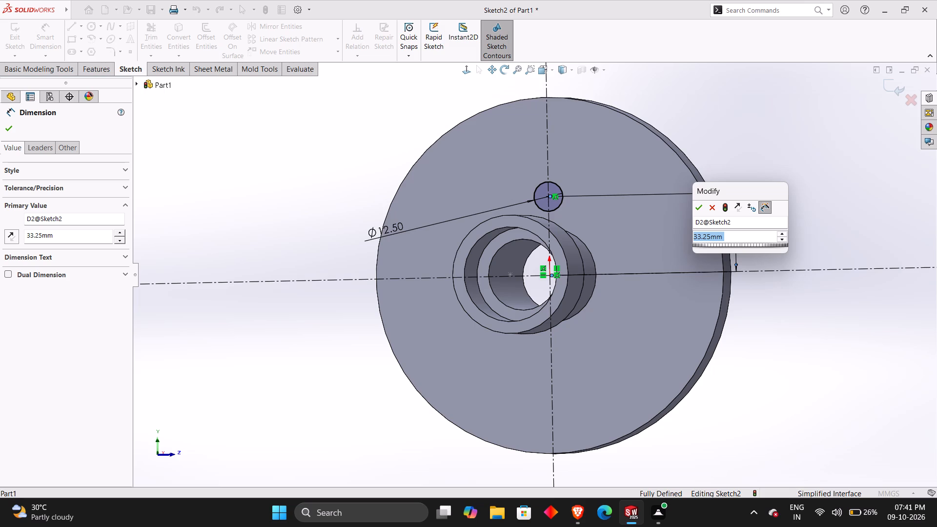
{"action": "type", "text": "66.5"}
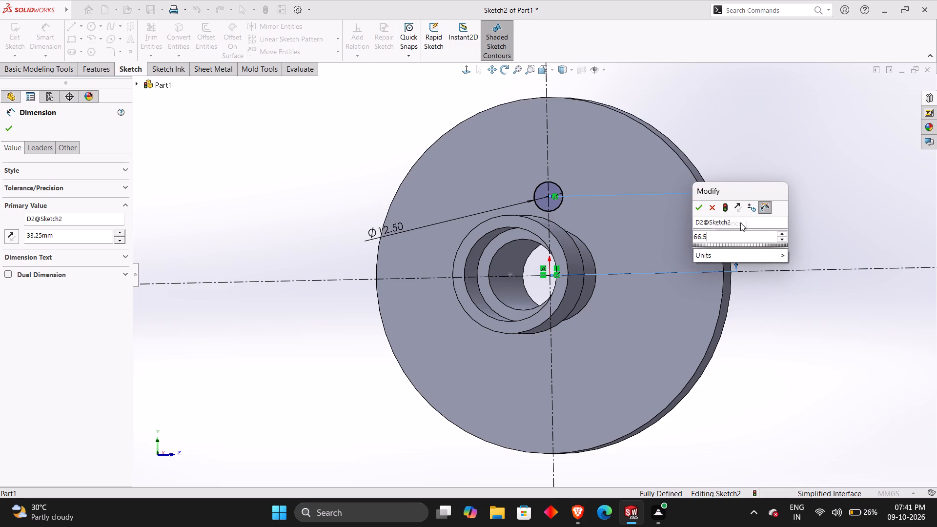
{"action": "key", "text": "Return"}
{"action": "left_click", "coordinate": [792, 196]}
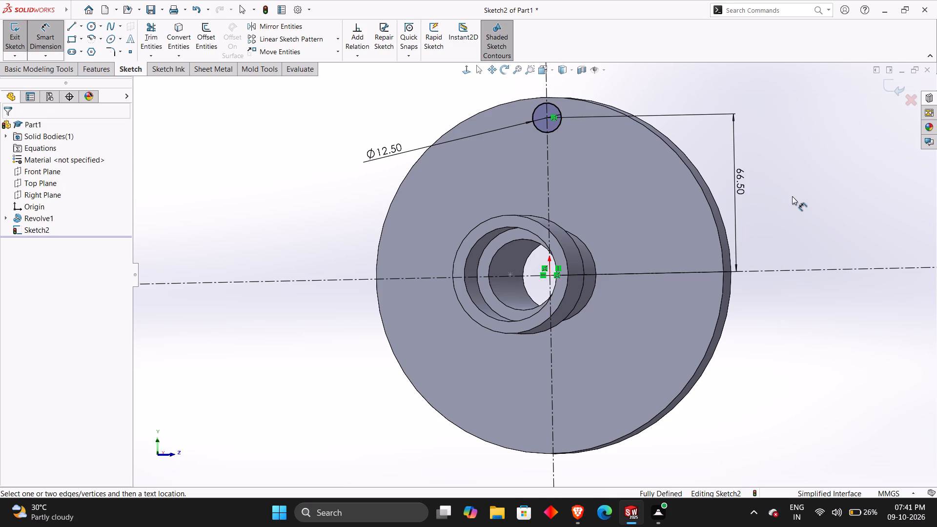
Set the distance between the circle's centre and the origin to 60.5 mm.
{"action": "double_click", "coordinate": [745, 186]}
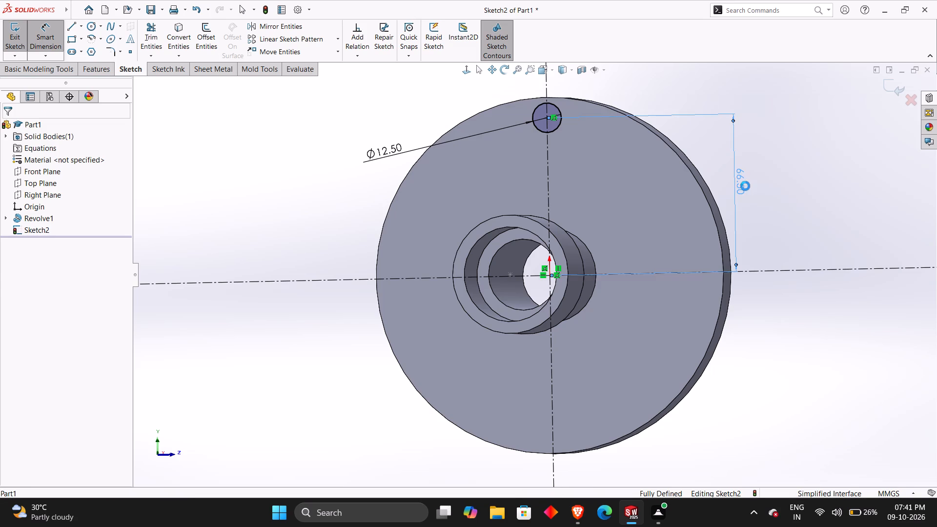
{"action": "type", "text": "60.5"}
{"action": "key", "text": "Return"}
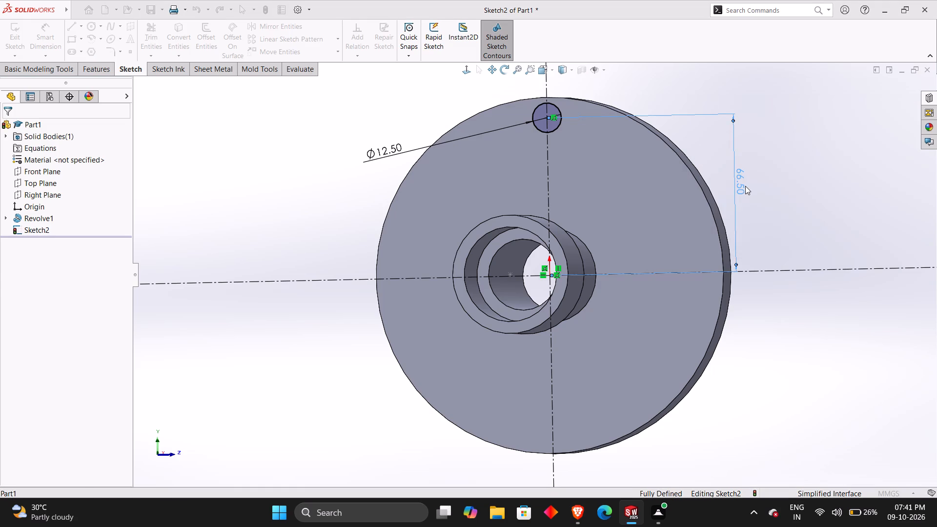
{"action": "left_click", "coordinate": [795, 176]}
Create a circular sketch pattern of the 12.5 mm circle about the origin, with 4 equally spaced instances over 360 degrees.
{"action": "middle_click_drag", "start_coordinate": [776, 186], "coordinate": [799, 180]}
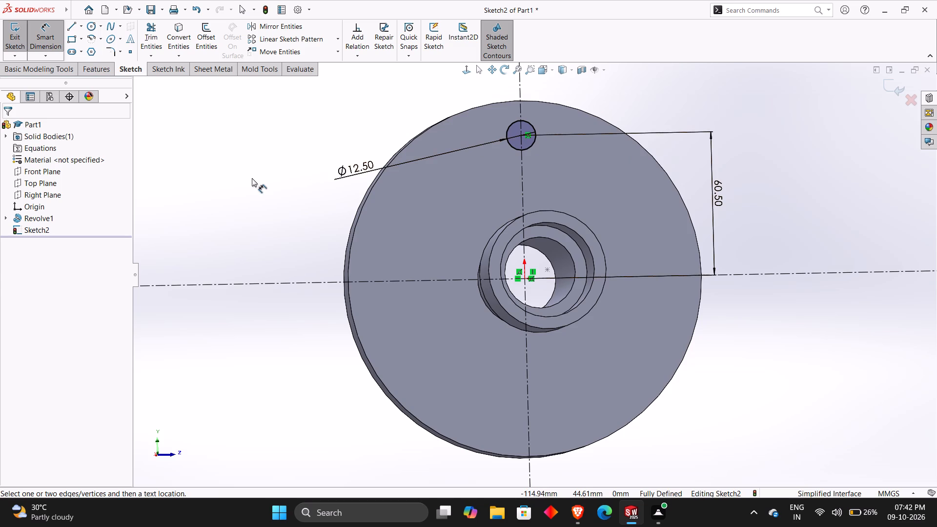
{"action": "middle_click_drag", "start_coordinate": [251, 179], "coordinate": [234, 183]}
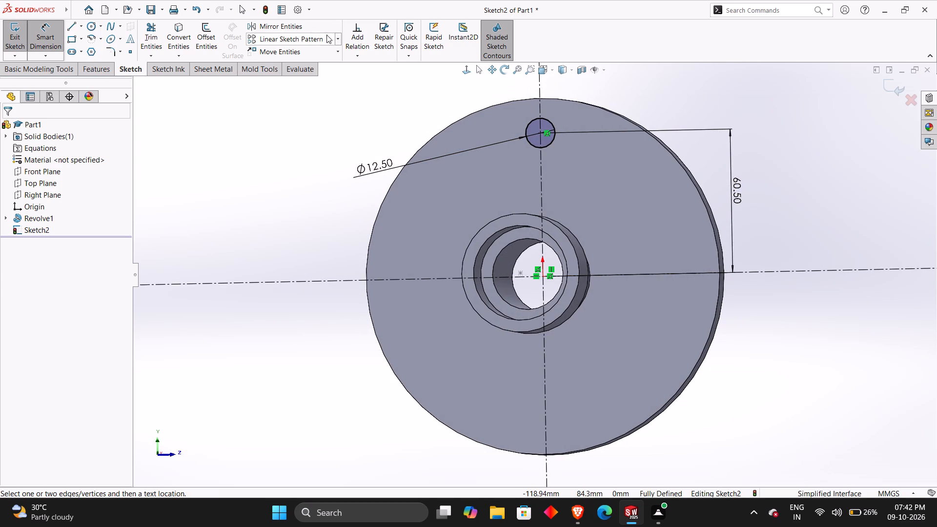
{"action": "left_click", "coordinate": [336, 38]}
{"action": "left_click", "coordinate": [326, 64]}
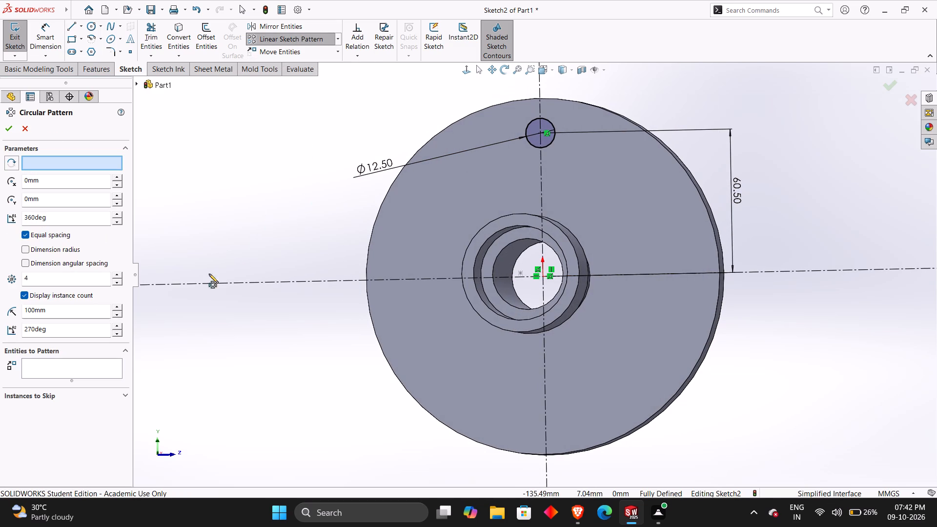
{"action": "left_click", "coordinate": [42, 364]}
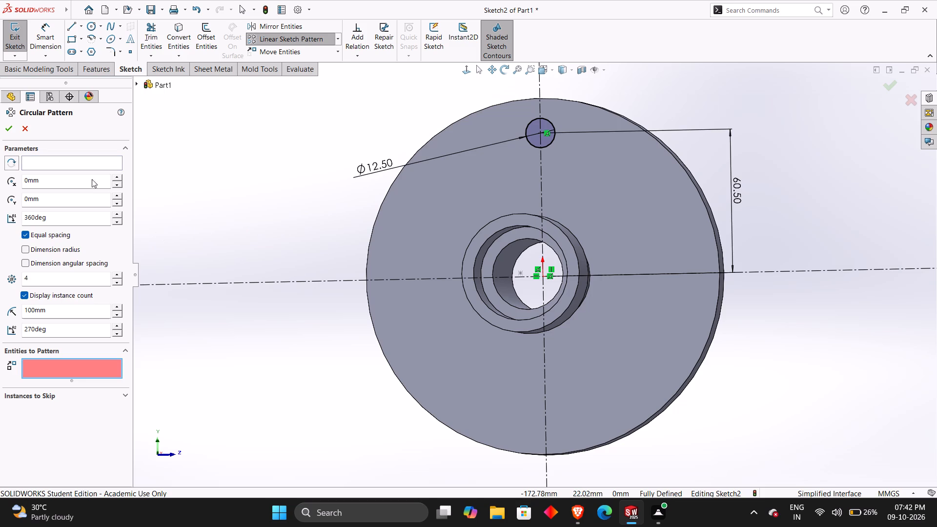
{"action": "left_click", "coordinate": [86, 163]}
{"action": "left_click", "coordinate": [547, 124]}
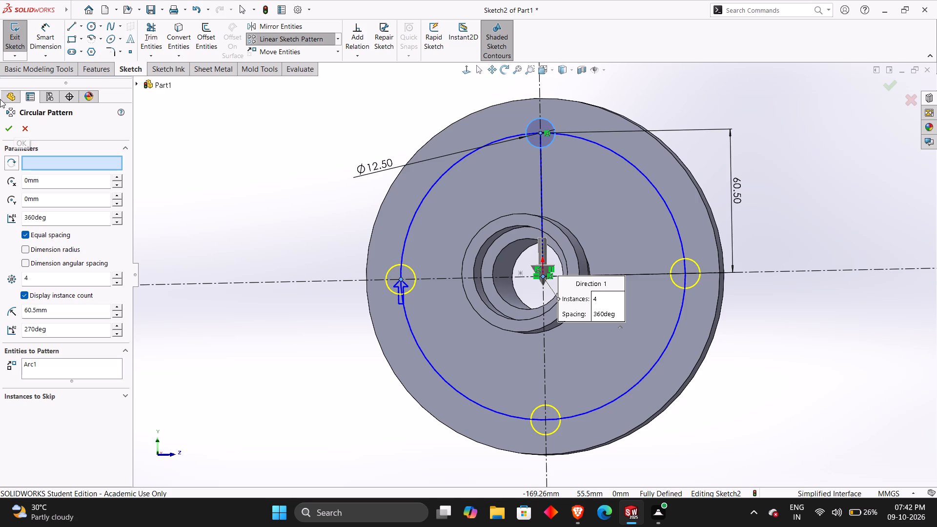
{"action": "left_click", "coordinate": [13, 128]}
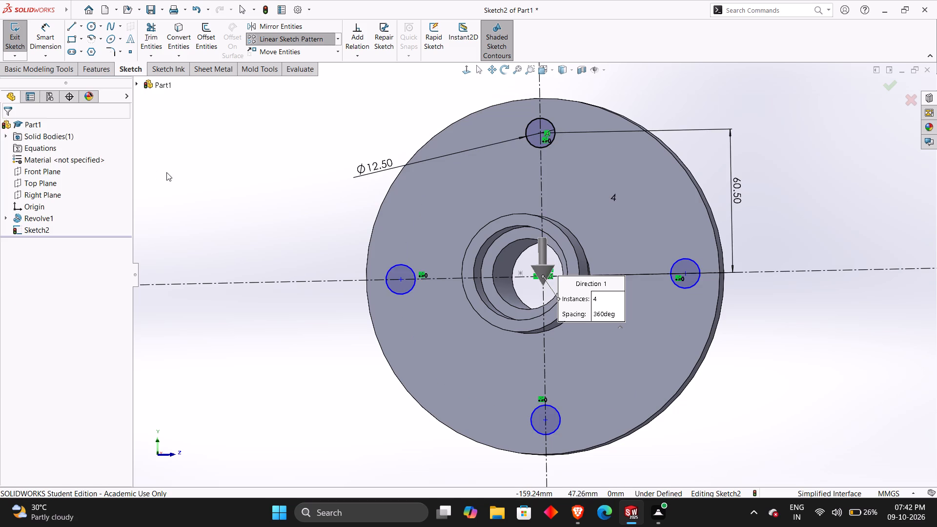
{"action": "left_click", "coordinate": [217, 164]}
{"action": "right_click_drag", "start_coordinate": [269, 222], "coordinate": [273, 203]}
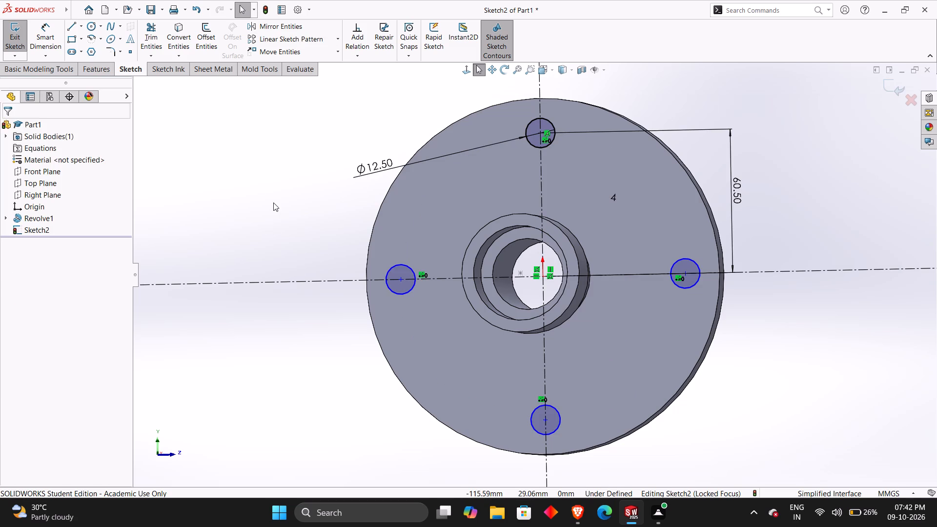
{"action": "right_click_drag", "start_coordinate": [273, 203], "coordinate": [274, 207]}
{"action": "key", "text": "Escape"}
{"action": "key", "text": "Escape"}
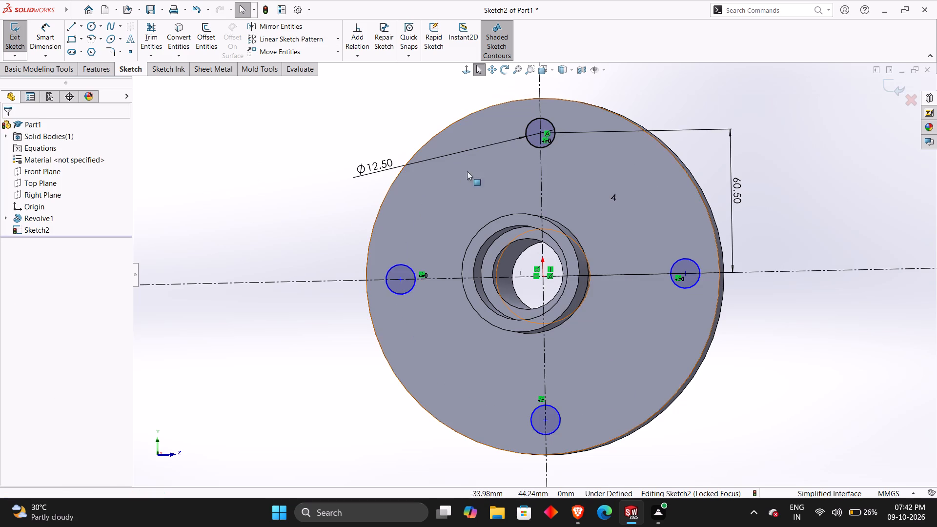
Add an Equal relation between the original circle and the patterned circle left of the hub on the horizontal centerline.
{"action": "left_click", "coordinate": [534, 147]}
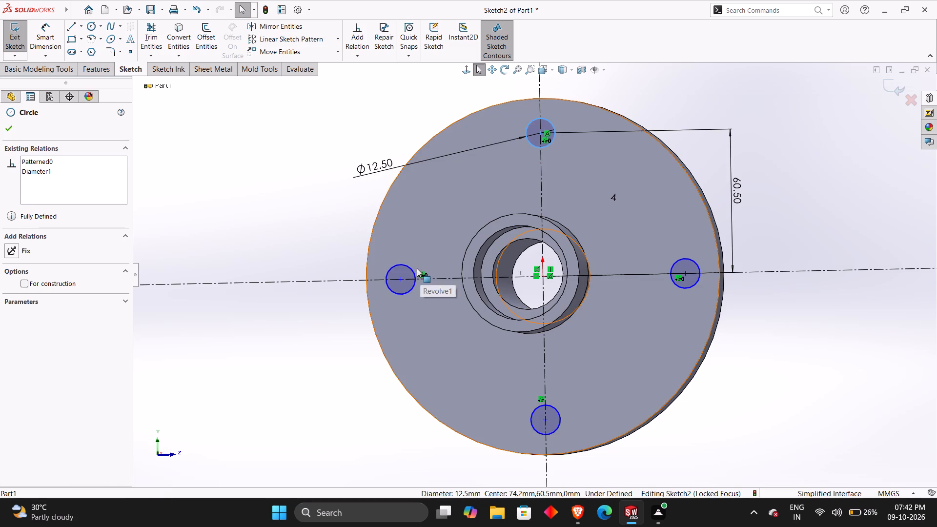
{"action": "left_click", "coordinate": [411, 270], "text": "ctrl"}
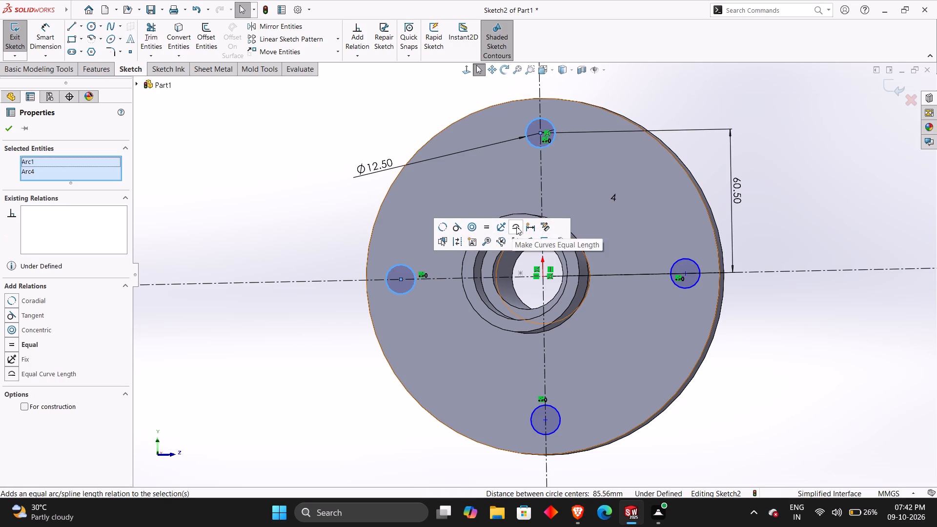
{"action": "left_click", "coordinate": [485, 230]}
{"action": "left_click", "coordinate": [271, 211]}
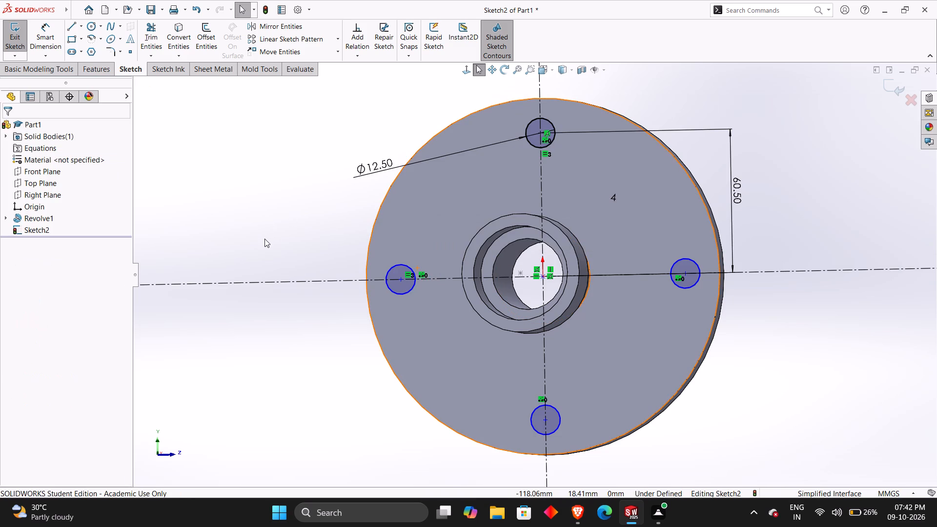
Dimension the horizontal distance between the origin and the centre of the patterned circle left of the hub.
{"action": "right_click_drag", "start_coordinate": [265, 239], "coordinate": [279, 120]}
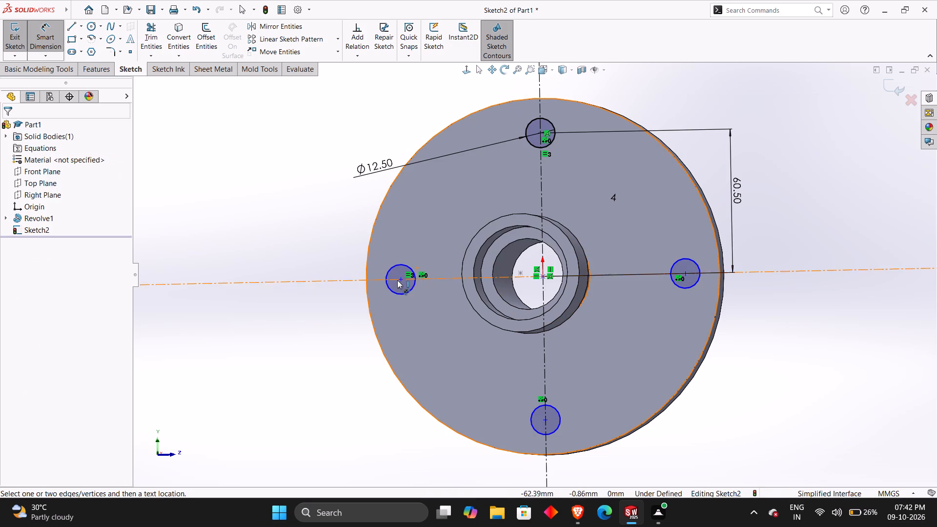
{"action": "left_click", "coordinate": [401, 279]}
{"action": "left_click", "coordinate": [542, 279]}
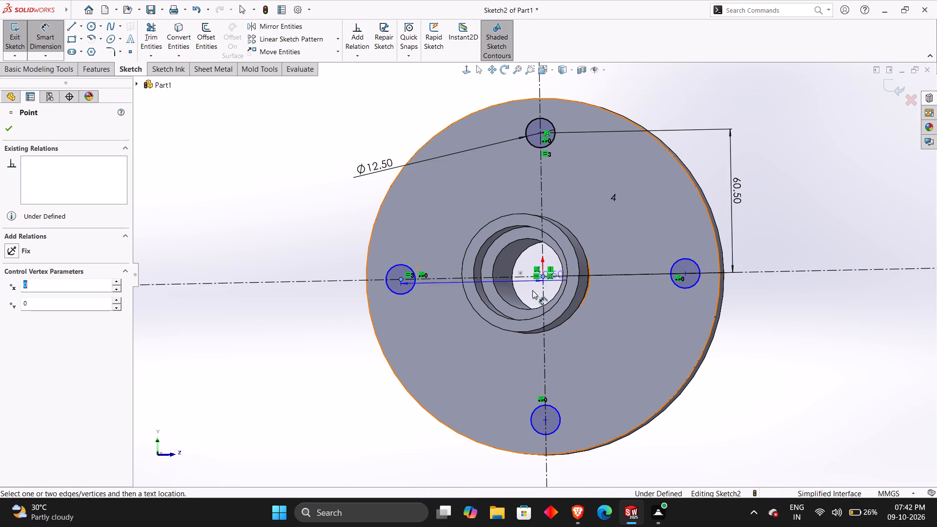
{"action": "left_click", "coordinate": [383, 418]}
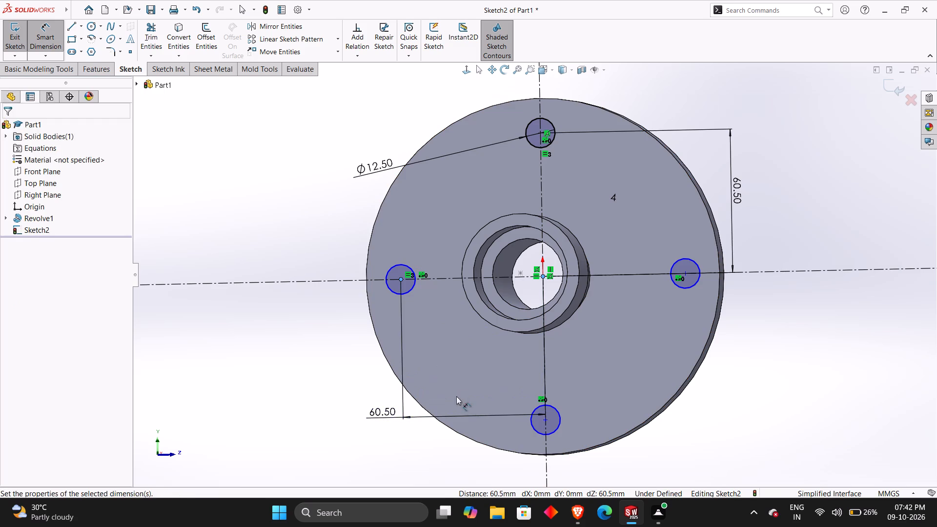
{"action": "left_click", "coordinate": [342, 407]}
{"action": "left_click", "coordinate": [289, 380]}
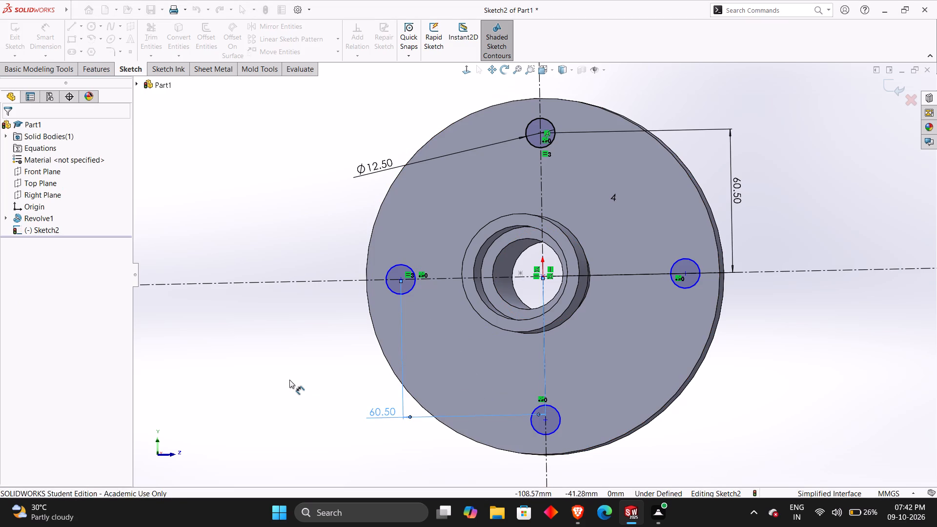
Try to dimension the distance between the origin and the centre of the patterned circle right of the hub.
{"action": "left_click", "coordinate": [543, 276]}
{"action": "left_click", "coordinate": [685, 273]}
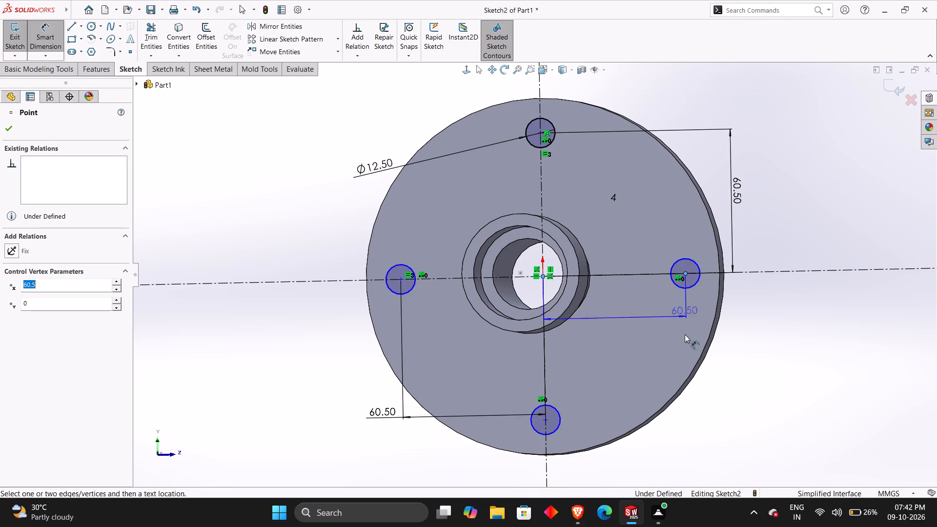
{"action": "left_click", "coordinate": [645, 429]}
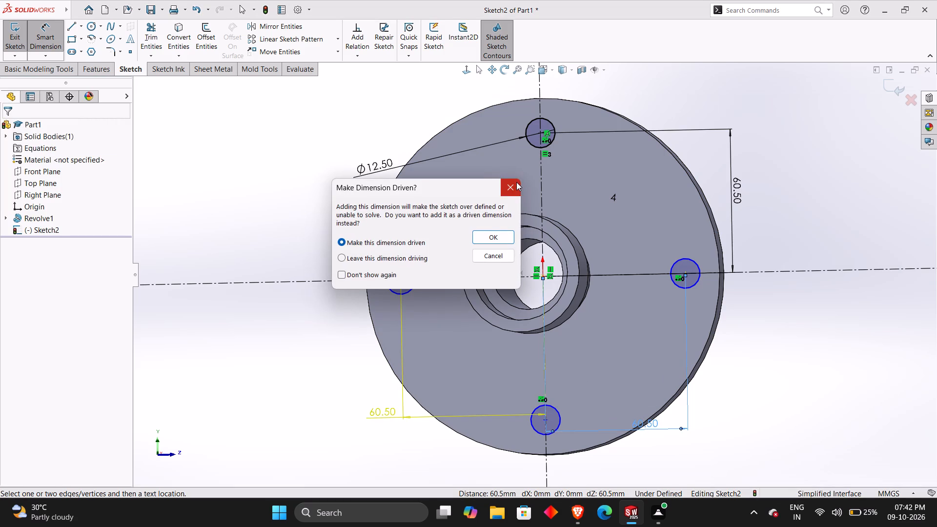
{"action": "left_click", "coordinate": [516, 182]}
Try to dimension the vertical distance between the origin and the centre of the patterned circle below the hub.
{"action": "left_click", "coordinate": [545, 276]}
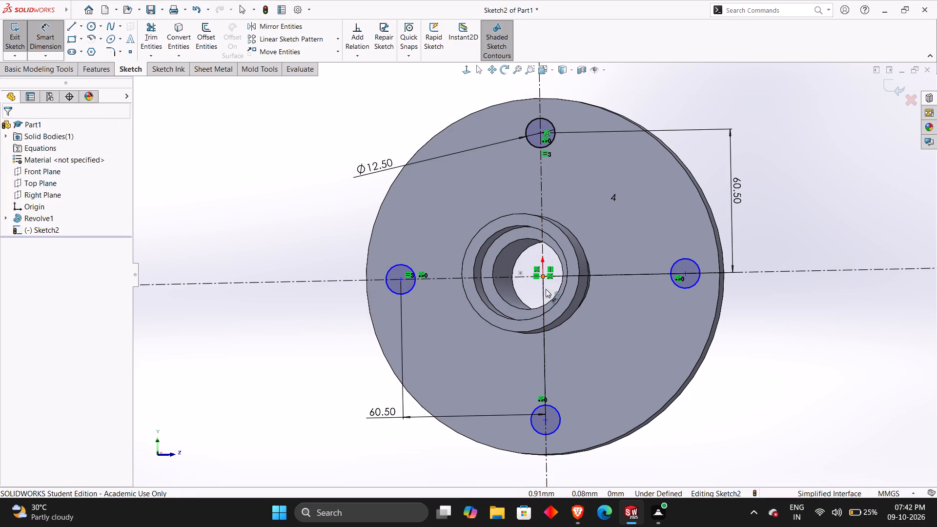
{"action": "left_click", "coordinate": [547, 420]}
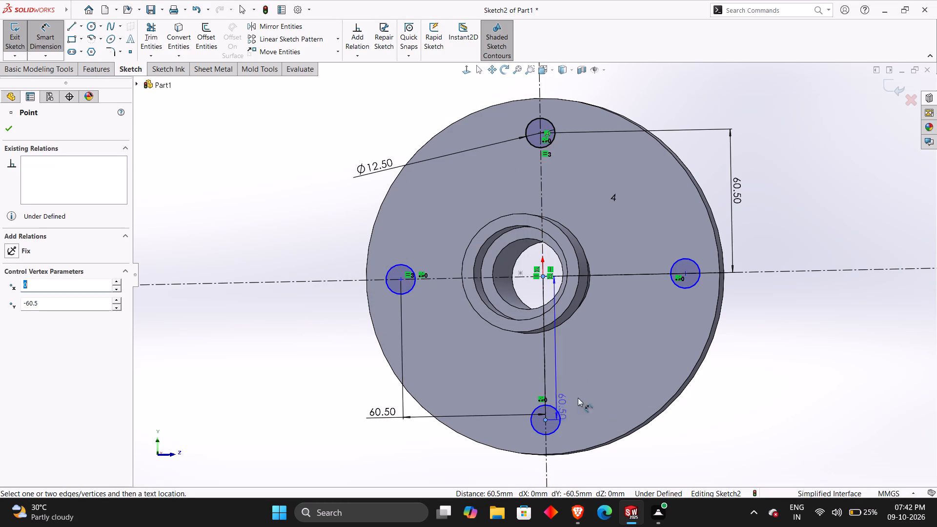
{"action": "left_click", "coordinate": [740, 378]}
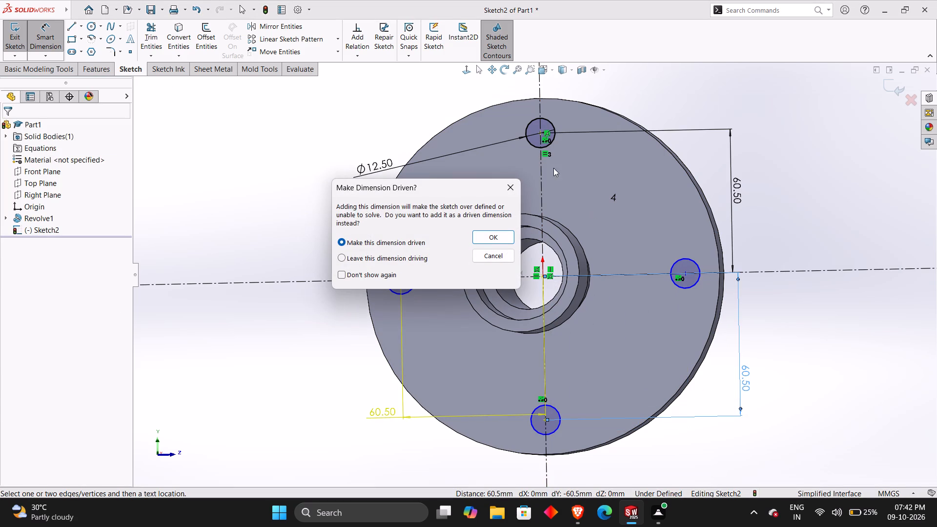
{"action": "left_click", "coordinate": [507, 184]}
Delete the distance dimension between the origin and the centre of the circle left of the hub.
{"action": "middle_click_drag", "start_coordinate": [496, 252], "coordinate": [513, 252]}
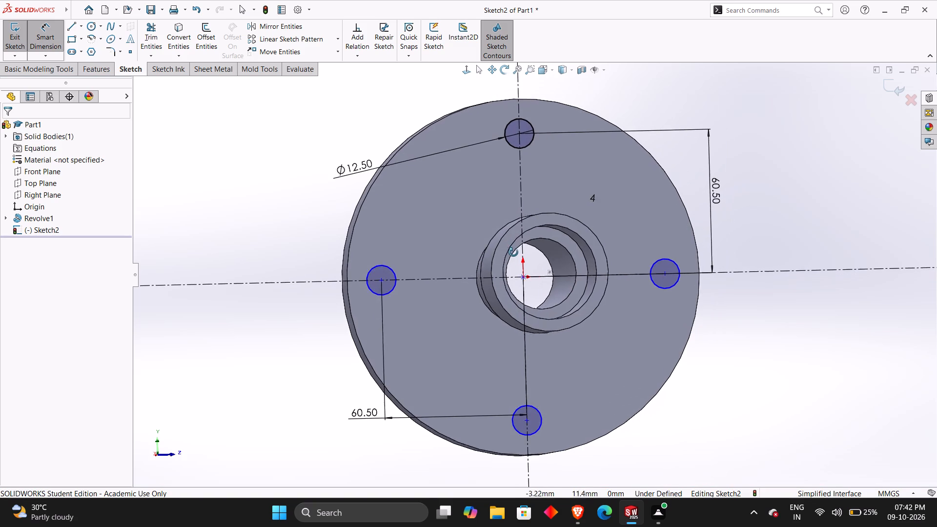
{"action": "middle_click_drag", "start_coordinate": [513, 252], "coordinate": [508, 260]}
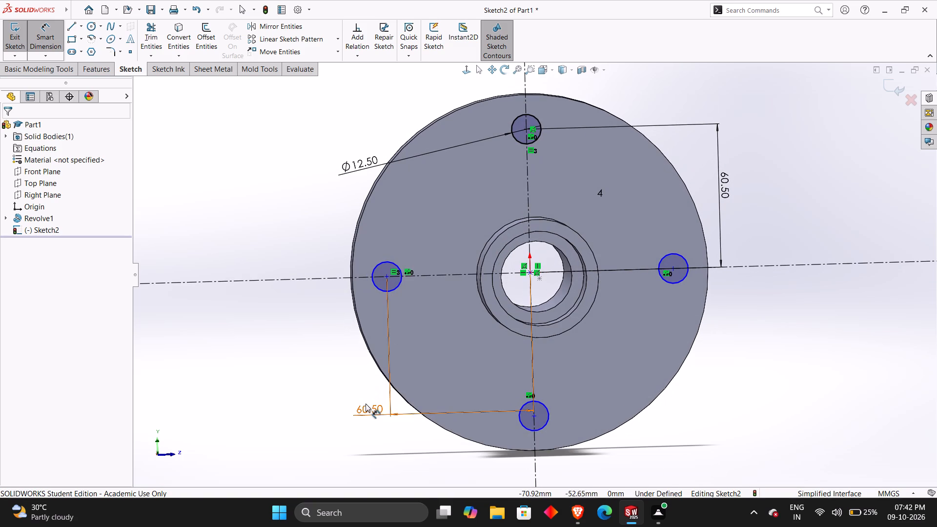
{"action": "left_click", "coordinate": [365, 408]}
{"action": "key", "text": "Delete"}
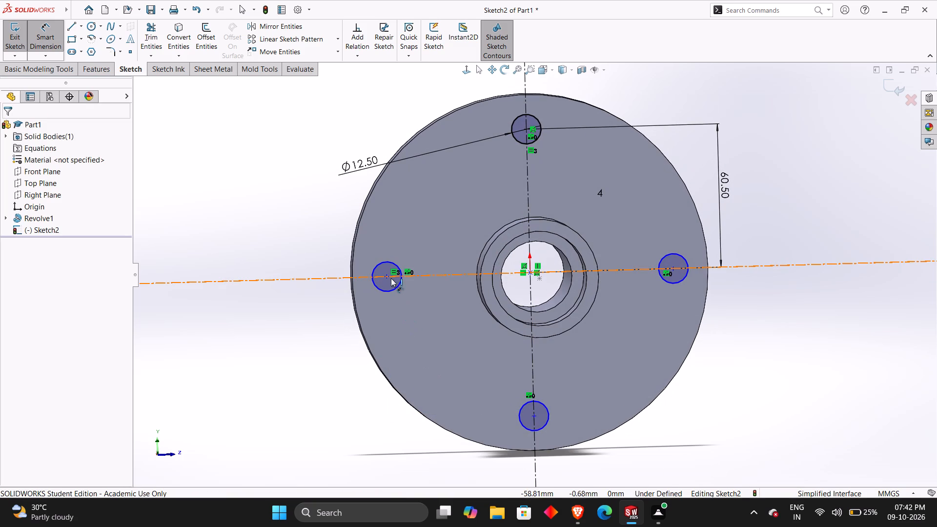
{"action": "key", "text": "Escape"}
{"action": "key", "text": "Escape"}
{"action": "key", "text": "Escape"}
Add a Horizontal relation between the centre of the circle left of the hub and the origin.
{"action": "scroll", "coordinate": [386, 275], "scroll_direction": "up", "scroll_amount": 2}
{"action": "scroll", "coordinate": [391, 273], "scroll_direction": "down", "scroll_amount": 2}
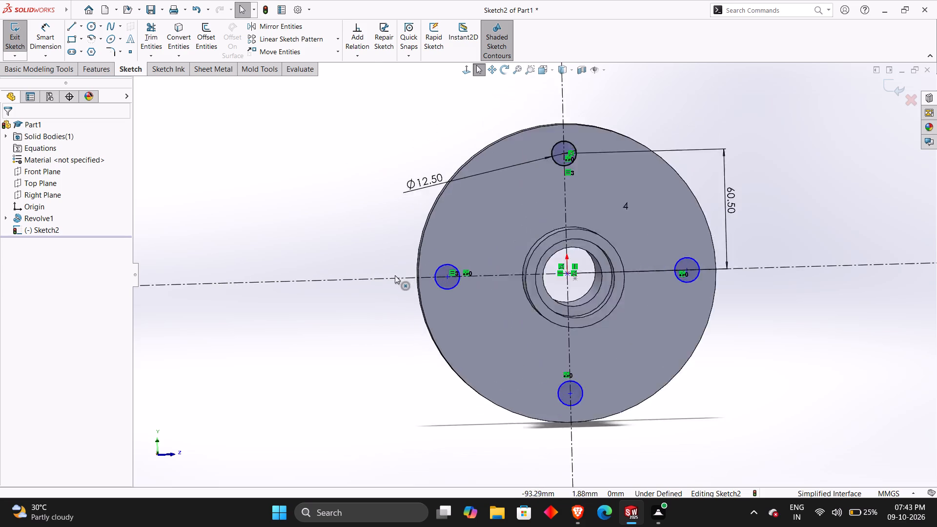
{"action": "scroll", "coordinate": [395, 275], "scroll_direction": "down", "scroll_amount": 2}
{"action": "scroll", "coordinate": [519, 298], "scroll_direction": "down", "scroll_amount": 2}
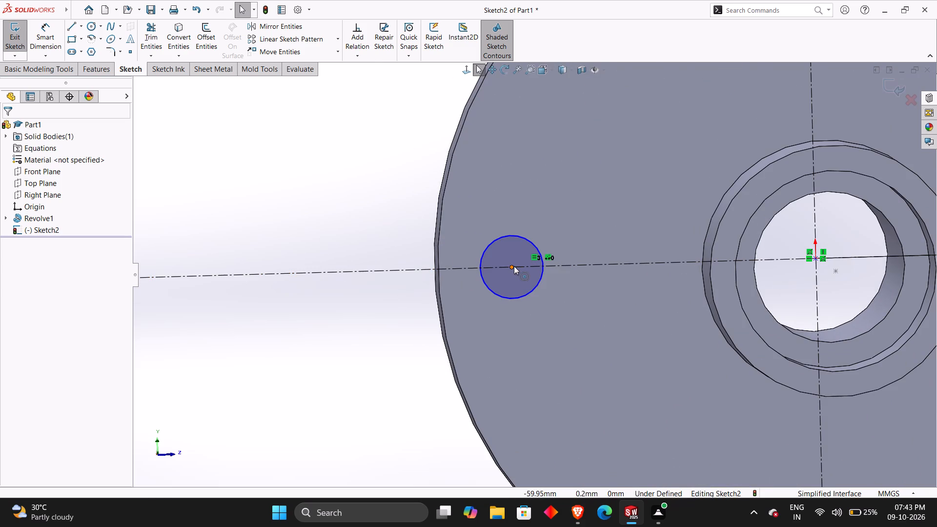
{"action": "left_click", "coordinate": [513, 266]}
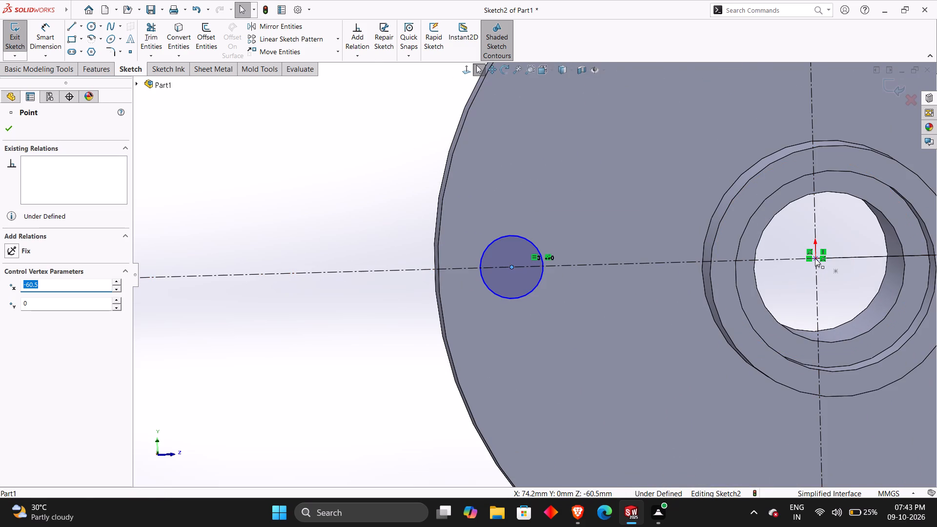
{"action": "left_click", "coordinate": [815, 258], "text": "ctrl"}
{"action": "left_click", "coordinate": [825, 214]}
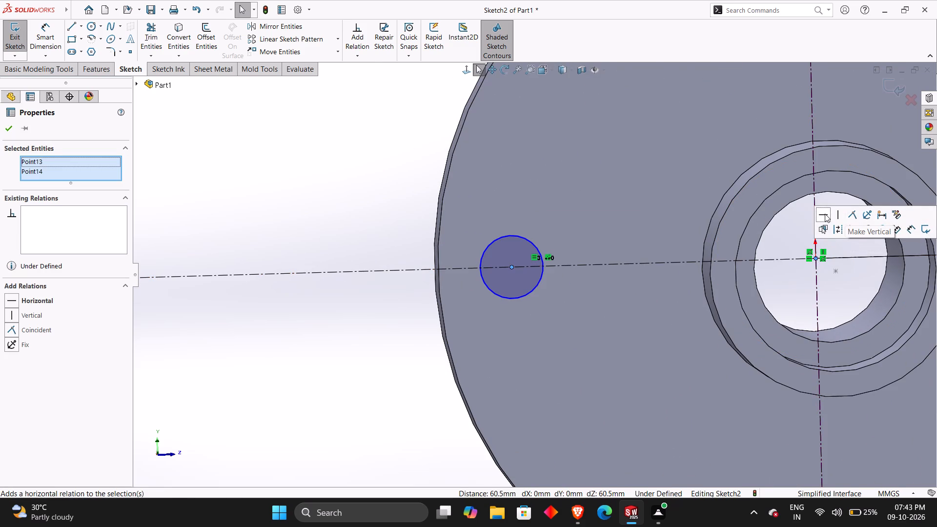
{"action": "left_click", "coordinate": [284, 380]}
Undo the recent sketch edits back through the circular pattern, leaving only the original 12.5 mm circle with its dimensions.
{"action": "scroll", "coordinate": [568, 321], "scroll_direction": "down", "scroll_amount": 3}
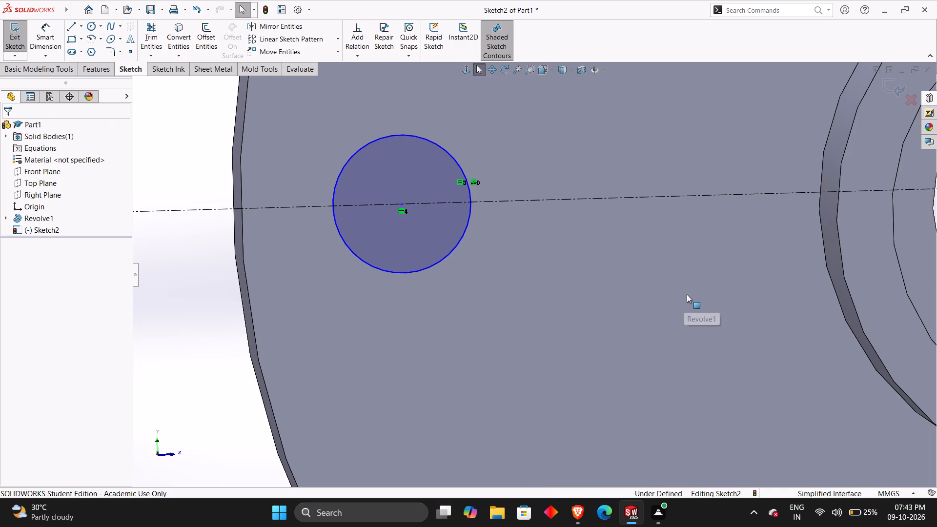
{"action": "key", "text": "ctrl+z"}
{"action": "scroll", "coordinate": [688, 292], "scroll_direction": "up", "scroll_amount": 9, "text": "ctrl"}
{"action": "key", "text": "ctrl+z"}
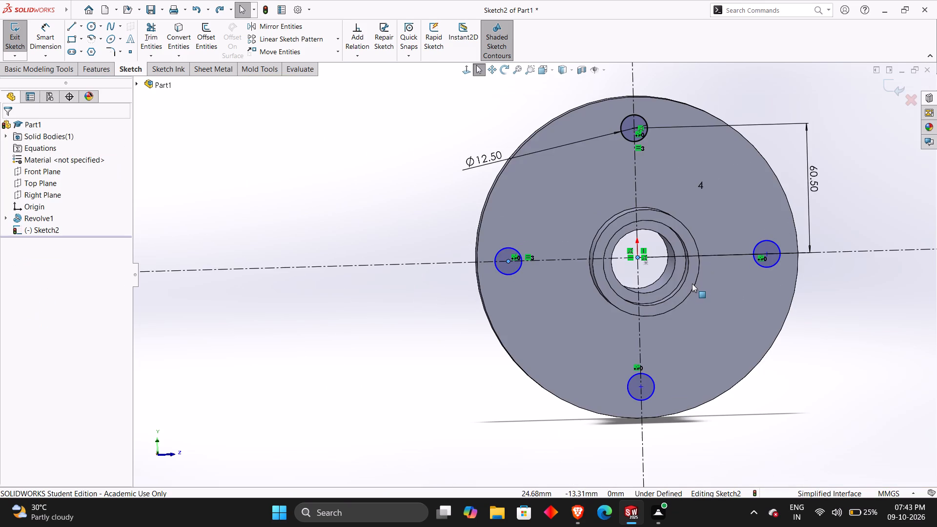
{"action": "key", "text": "ctrl+z"}
{"action": "key", "text": "ctrl+z"}
{"action": "key", "text": "ctrl+z"}
{"action": "key", "text": "ctrl+z"}
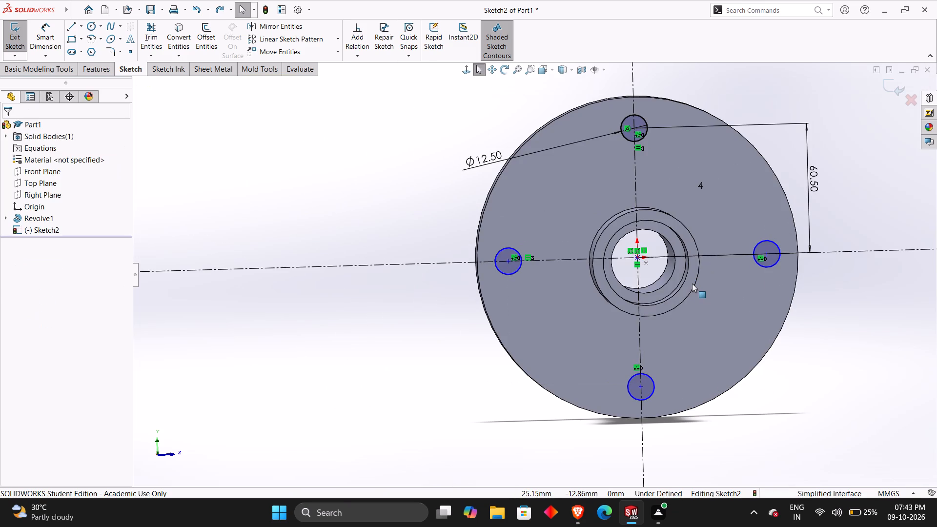
{"action": "key", "text": "ctrl+z"}
{"action": "key", "text": "ctrl+z"}
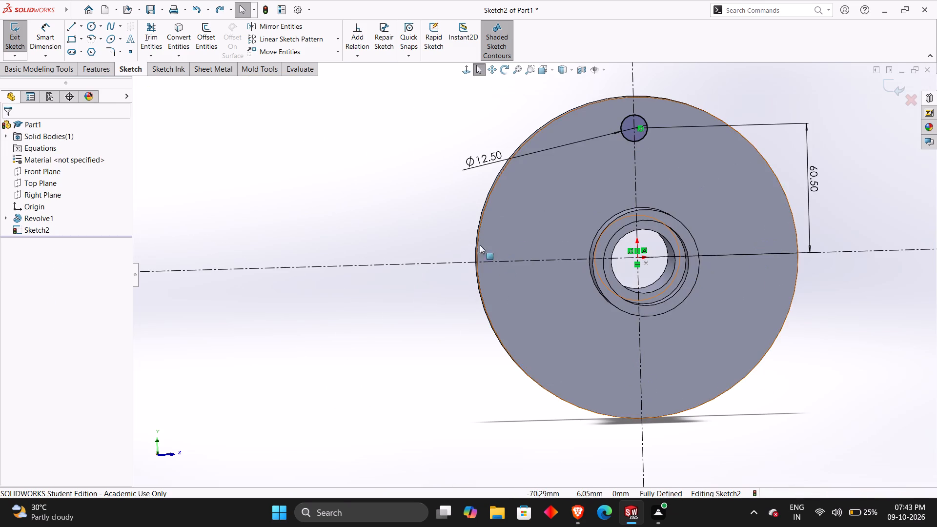
{"action": "left_click", "coordinate": [399, 219]}
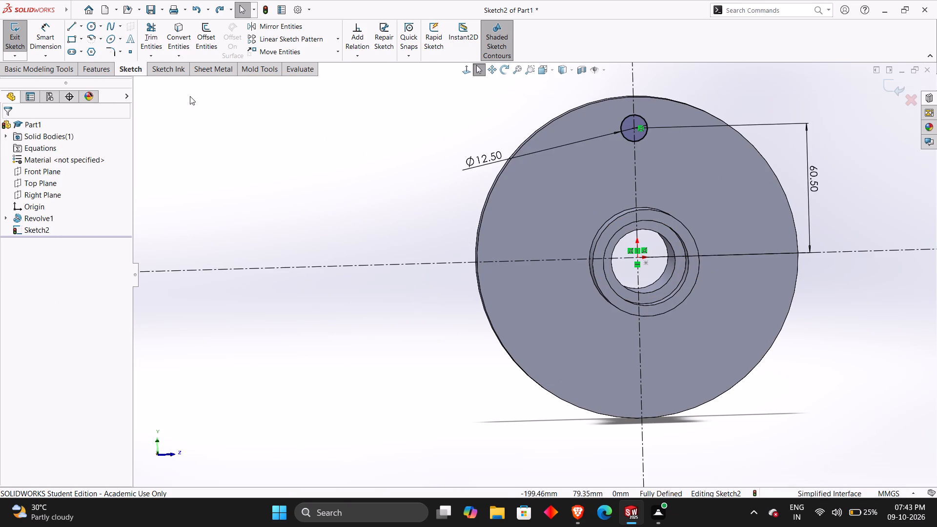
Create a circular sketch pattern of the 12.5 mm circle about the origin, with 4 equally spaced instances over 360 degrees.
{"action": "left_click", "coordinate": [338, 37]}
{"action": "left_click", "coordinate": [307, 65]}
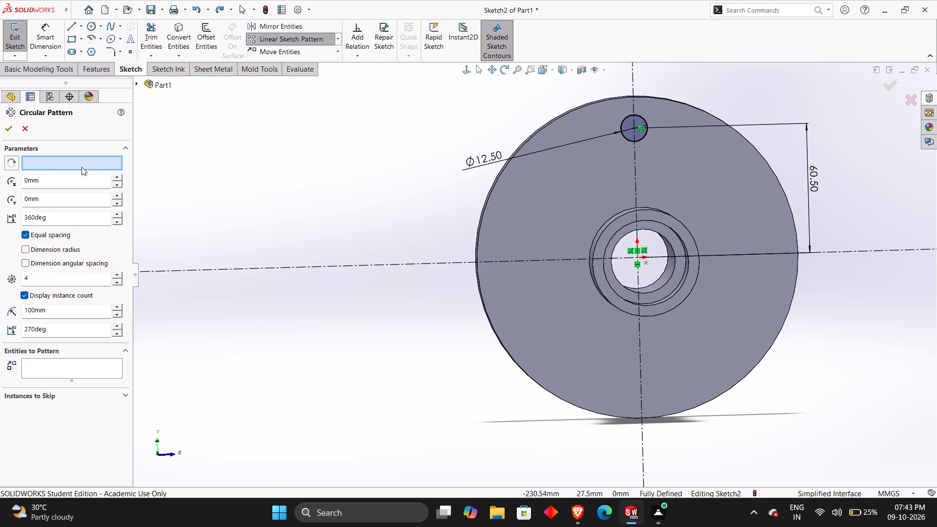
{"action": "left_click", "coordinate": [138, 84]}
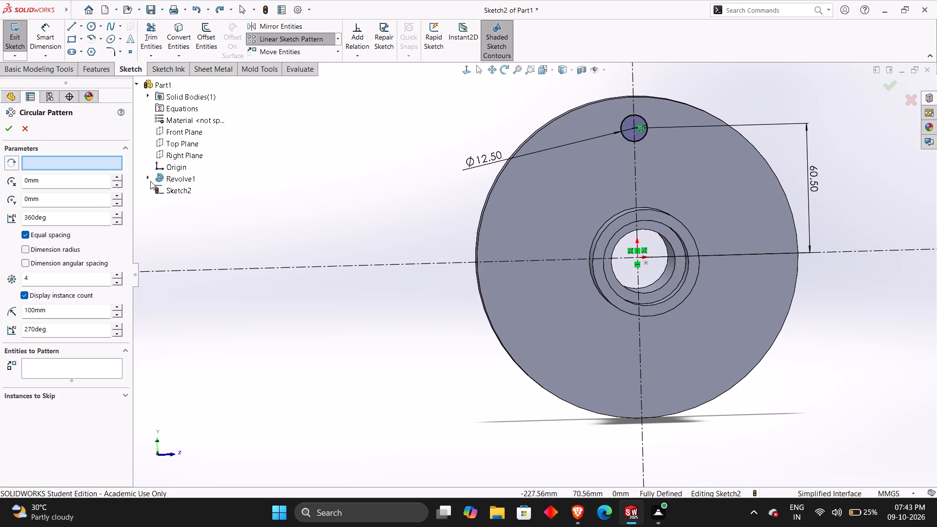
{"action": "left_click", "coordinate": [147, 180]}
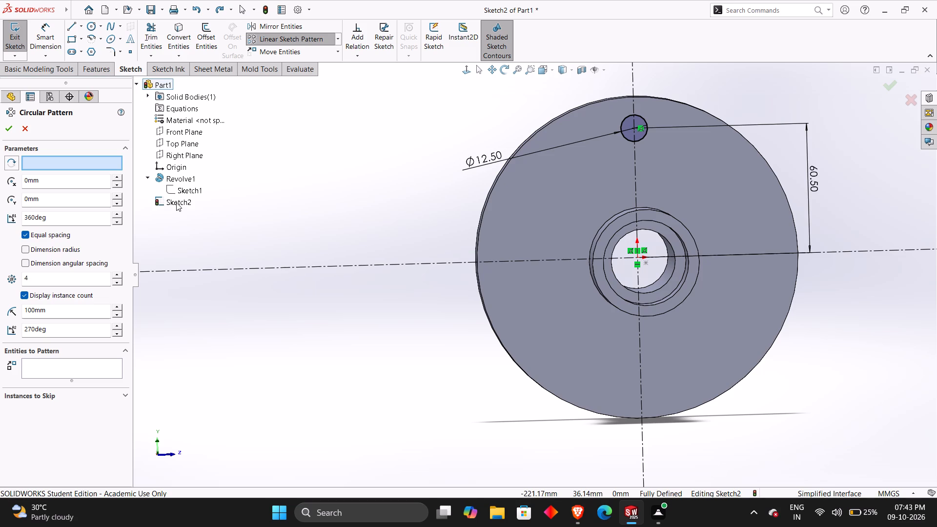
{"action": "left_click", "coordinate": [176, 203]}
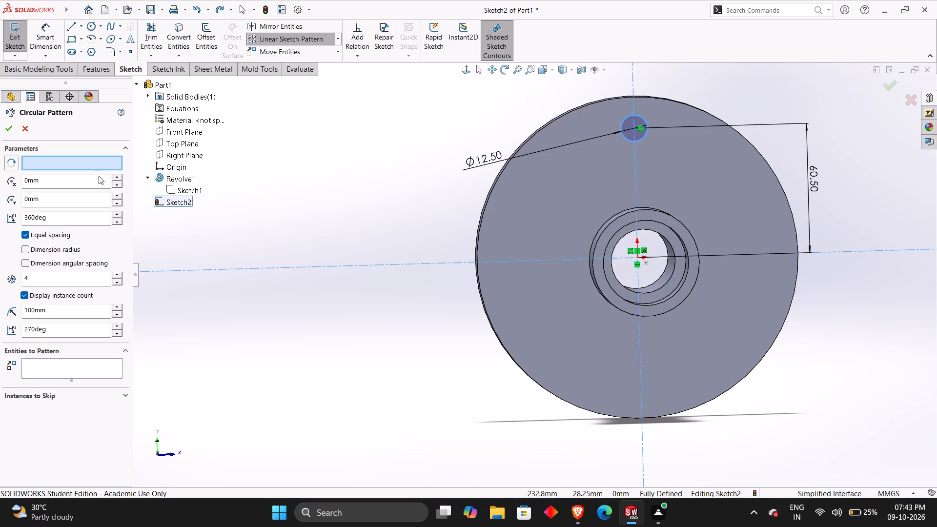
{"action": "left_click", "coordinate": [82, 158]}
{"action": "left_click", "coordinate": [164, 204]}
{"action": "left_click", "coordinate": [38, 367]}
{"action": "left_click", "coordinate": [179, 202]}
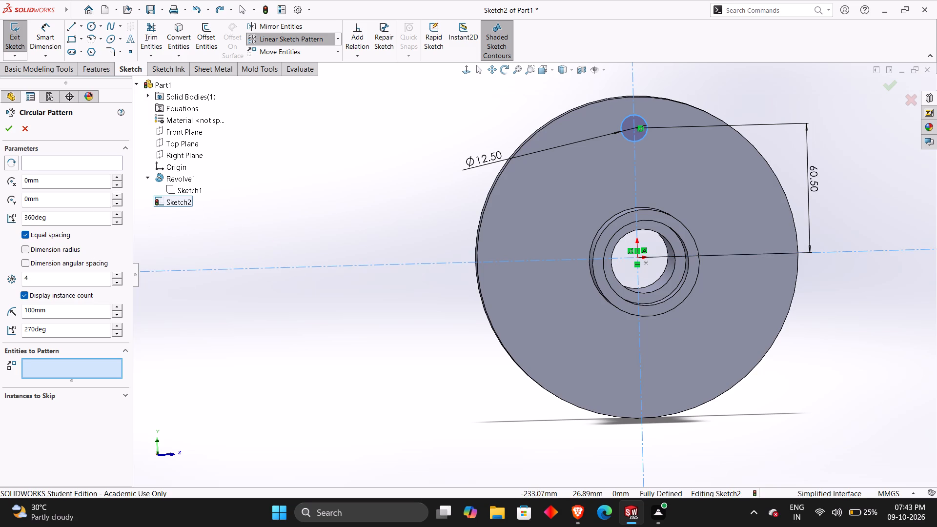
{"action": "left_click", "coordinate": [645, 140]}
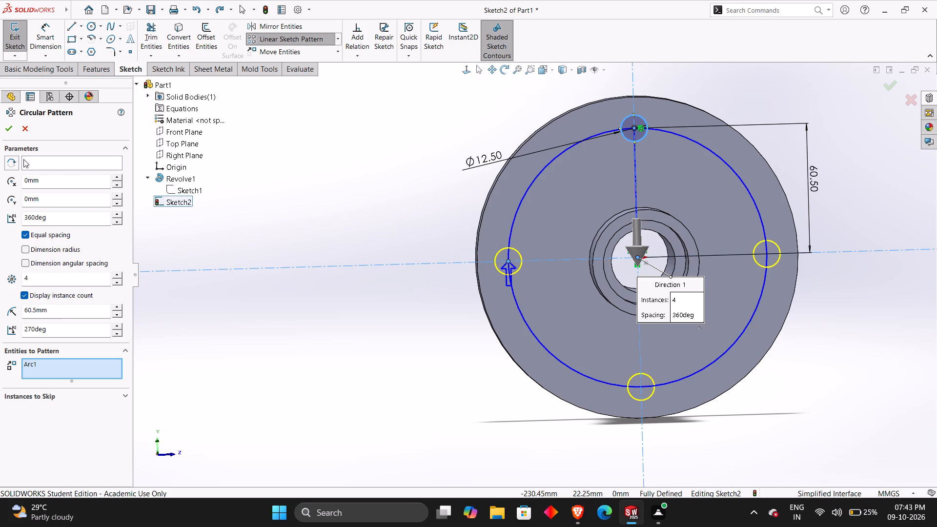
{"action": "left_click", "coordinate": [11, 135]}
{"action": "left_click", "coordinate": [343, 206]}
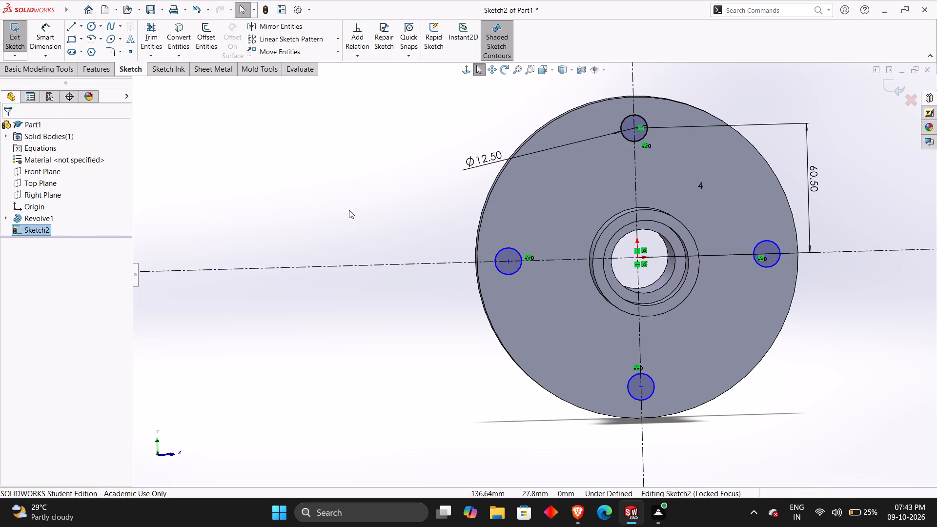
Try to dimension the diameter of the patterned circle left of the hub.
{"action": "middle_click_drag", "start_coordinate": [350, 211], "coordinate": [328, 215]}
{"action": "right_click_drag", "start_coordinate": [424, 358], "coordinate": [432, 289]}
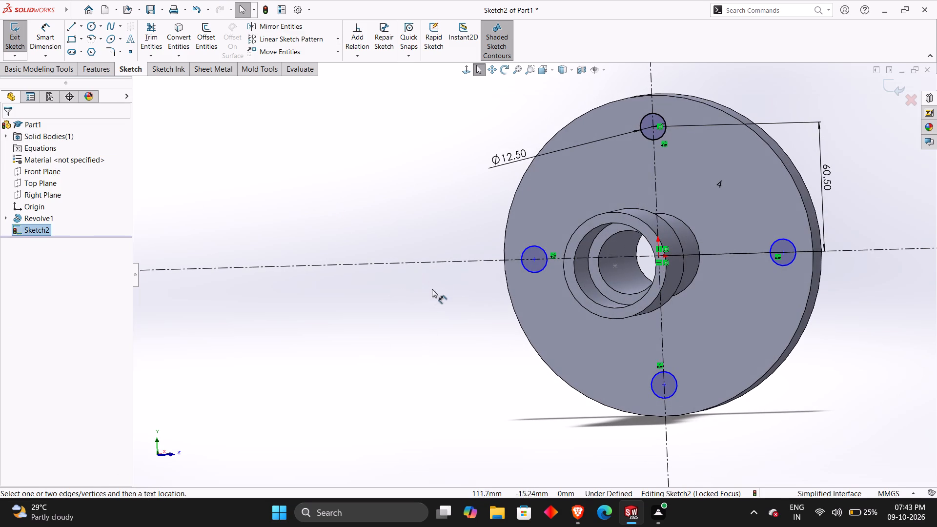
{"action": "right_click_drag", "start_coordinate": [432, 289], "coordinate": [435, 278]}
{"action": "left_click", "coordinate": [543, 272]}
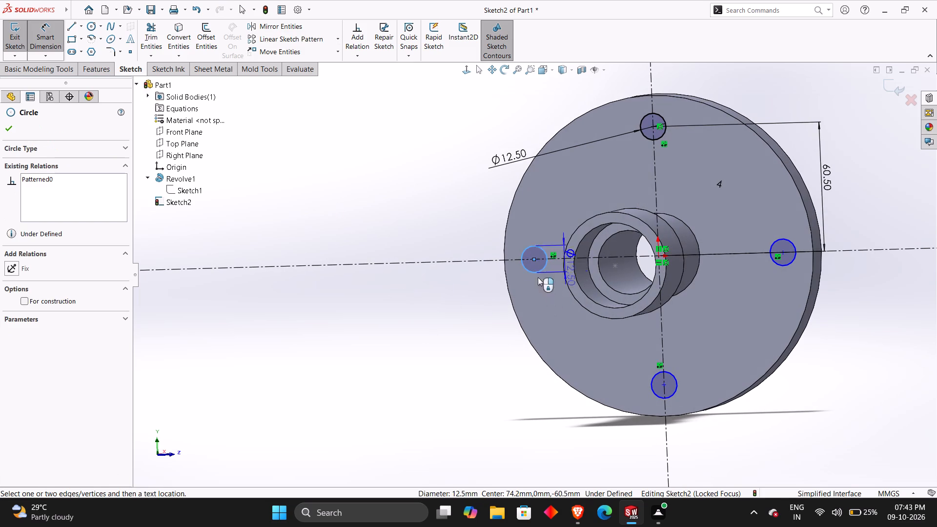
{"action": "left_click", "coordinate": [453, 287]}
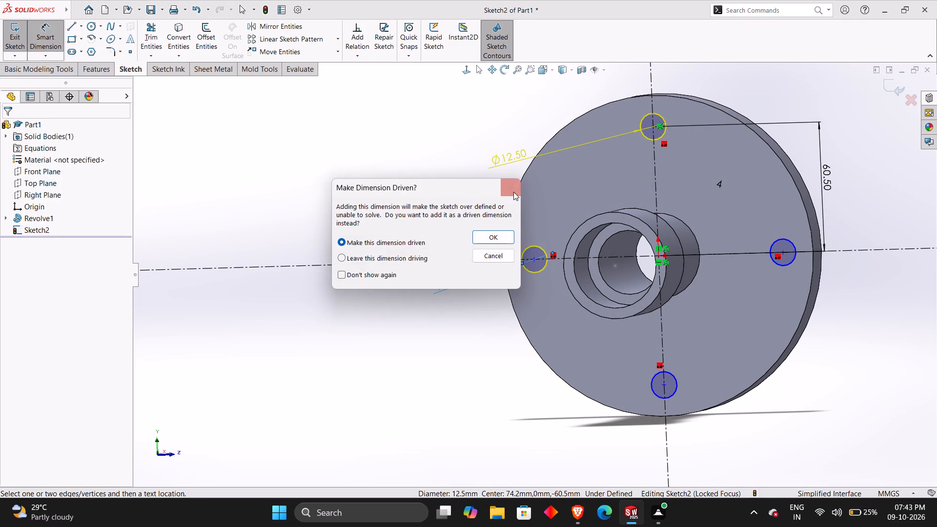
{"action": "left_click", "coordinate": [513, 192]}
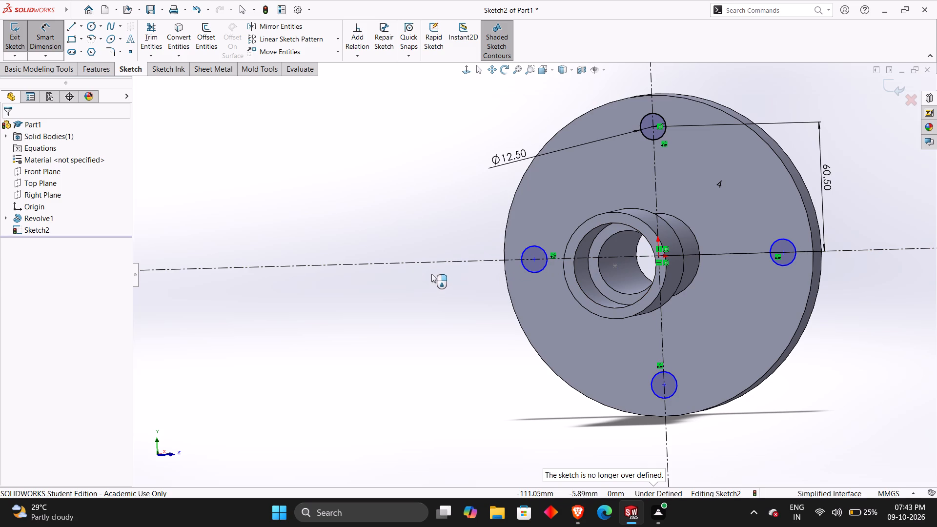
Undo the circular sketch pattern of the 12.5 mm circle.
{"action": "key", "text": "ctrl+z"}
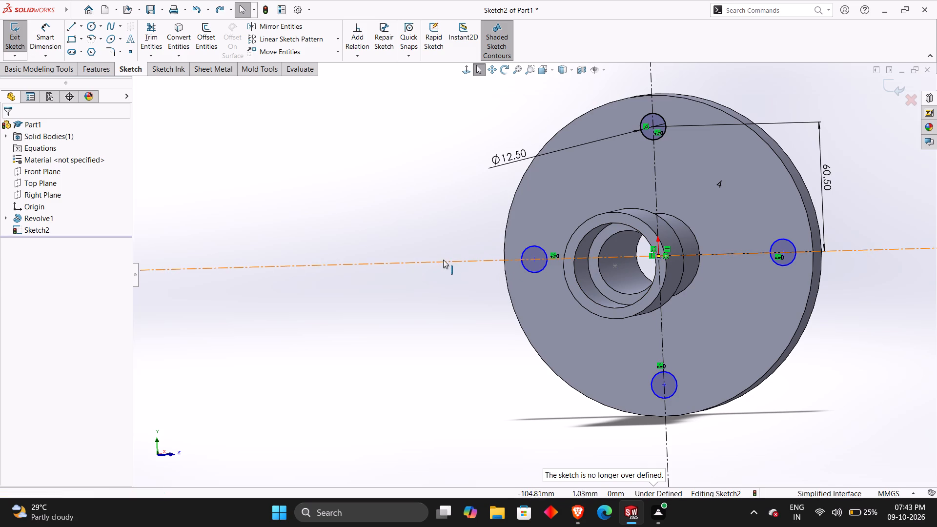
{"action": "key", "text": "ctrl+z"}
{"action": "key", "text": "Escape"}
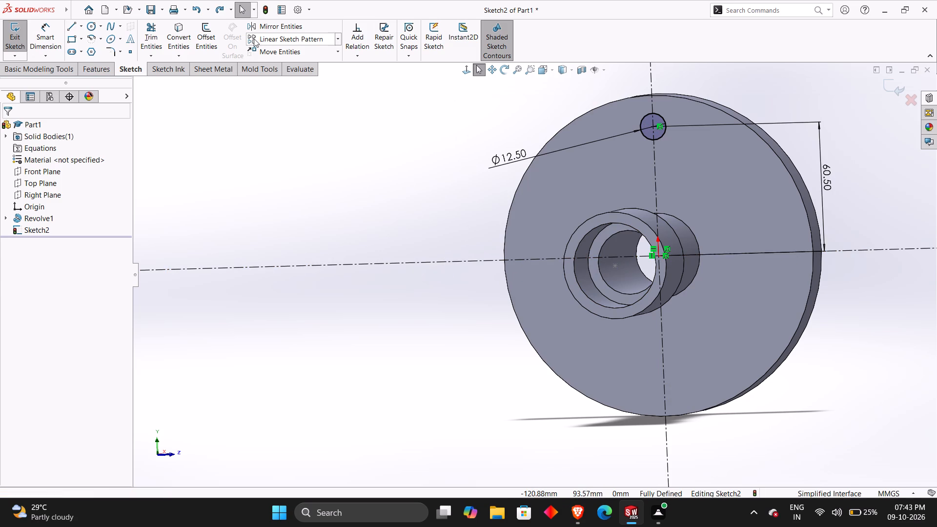
Mirror the 12.5 mm circle above the hub about the Top Plane, keeping the original as a copy.
{"action": "left_click", "coordinate": [263, 32]}
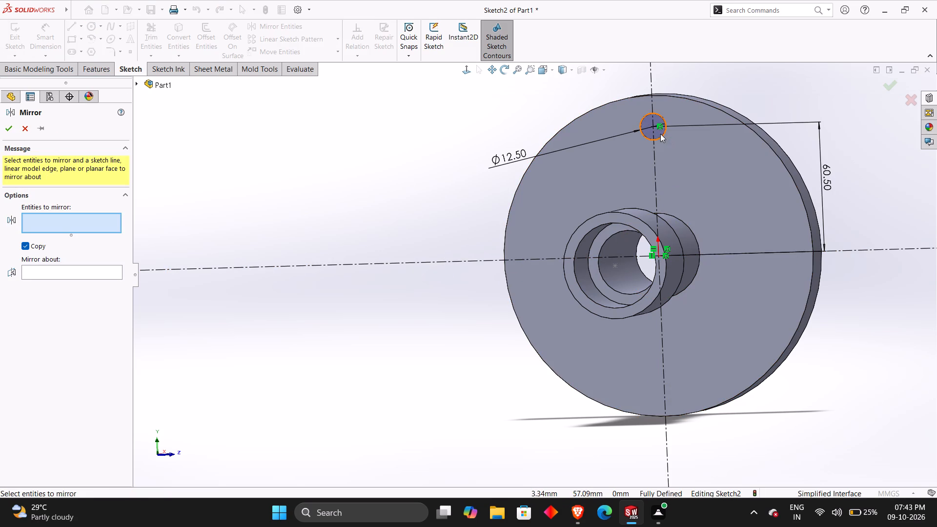
{"action": "left_click", "coordinate": [660, 134]}
{"action": "left_click", "coordinate": [40, 270]}
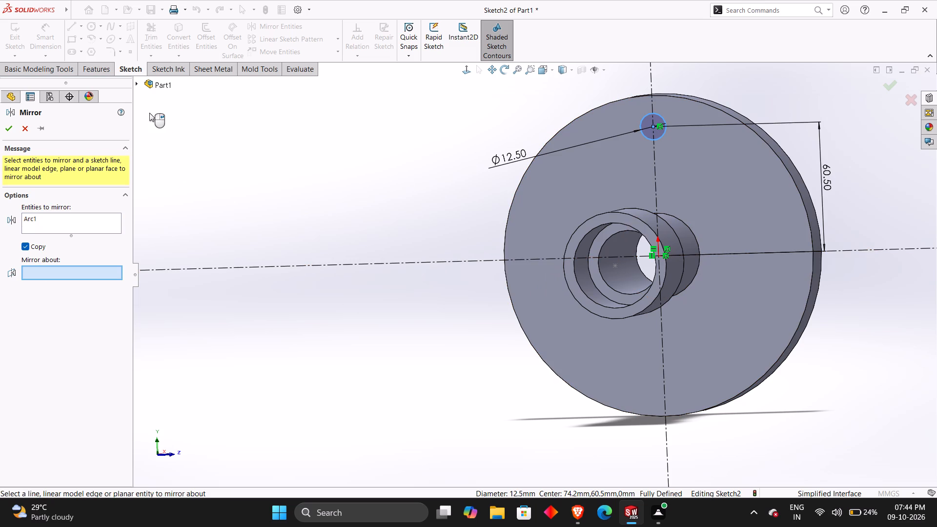
{"action": "left_click", "coordinate": [139, 84]}
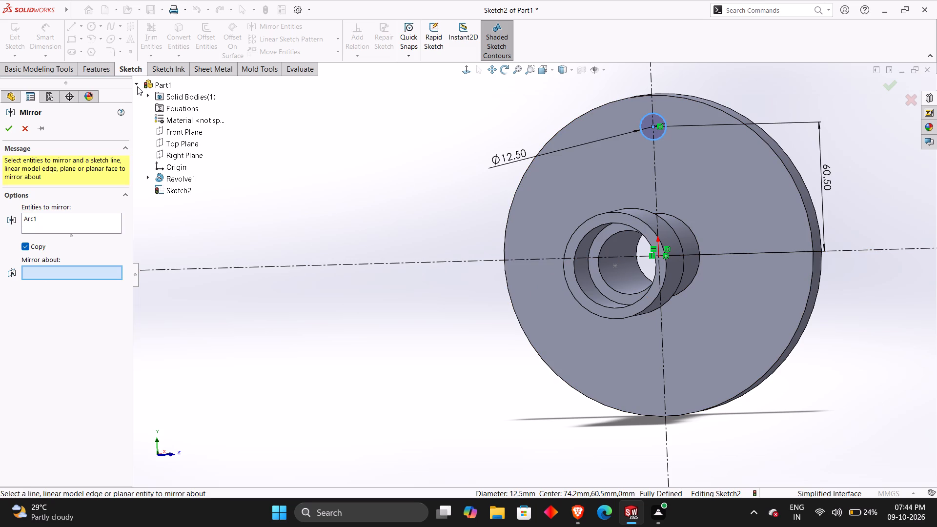
{"action": "left_click", "coordinate": [174, 143]}
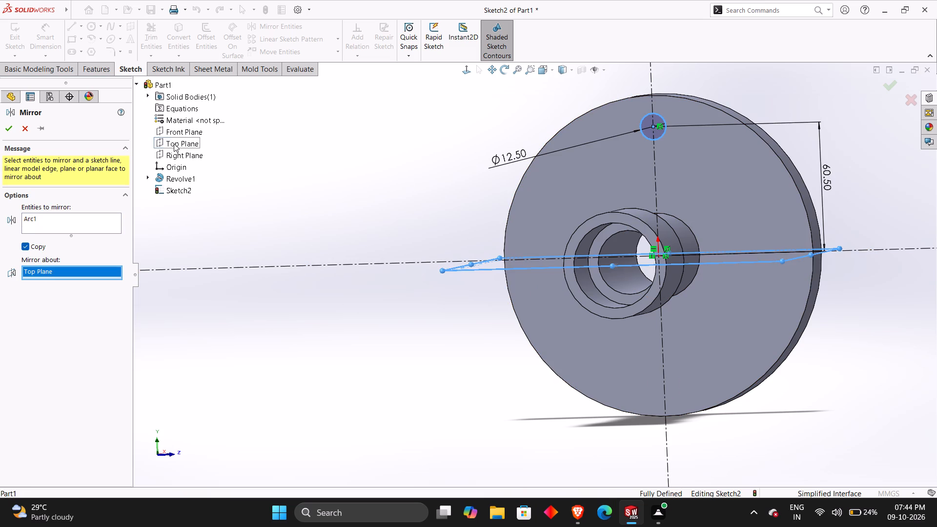
{"action": "left_click", "coordinate": [174, 155]}
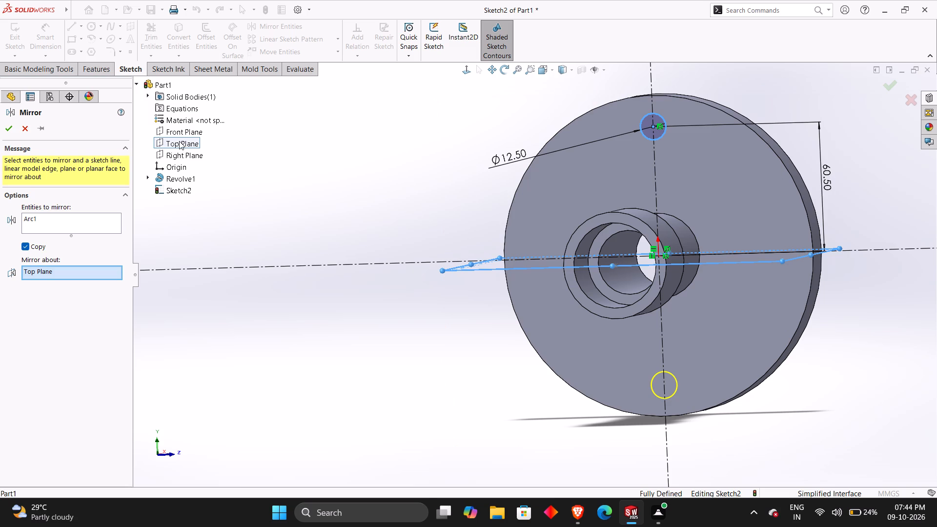
{"action": "left_click", "coordinate": [182, 134]}
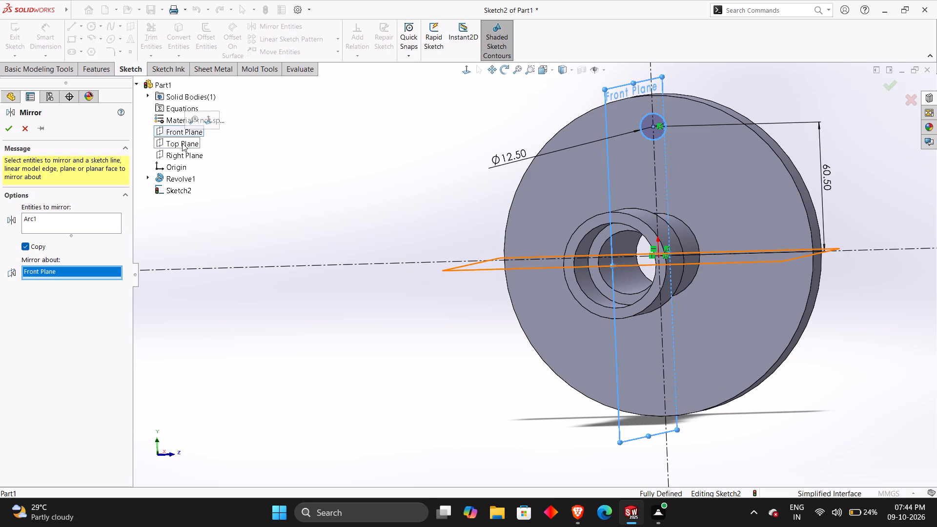
{"action": "left_click", "coordinate": [182, 144]}
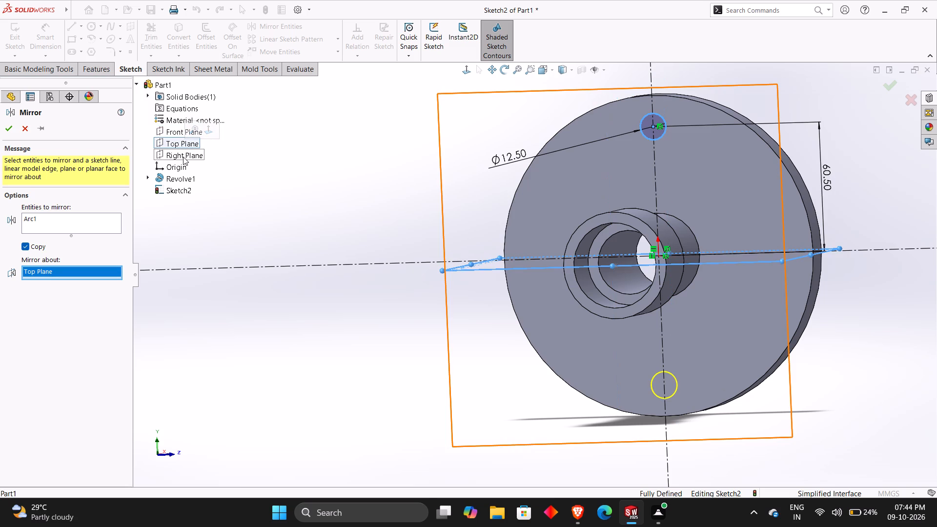
{"action": "left_click", "coordinate": [183, 157]}
{"action": "left_click", "coordinate": [188, 134]}
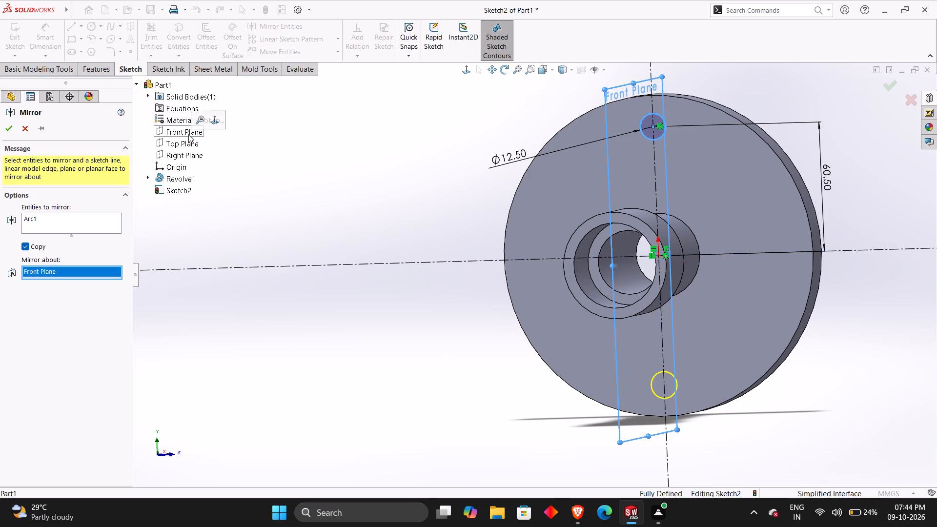
{"action": "left_click", "coordinate": [188, 142]}
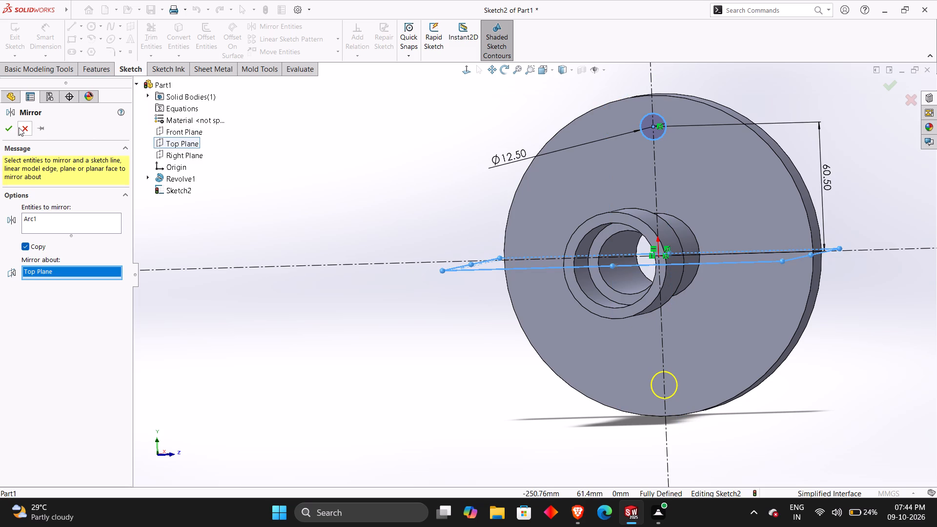
{"action": "left_click", "coordinate": [12, 127]}
{"action": "left_click", "coordinate": [251, 183]}
Sketch a circle about 11 mm in diameter on the horizontal centreline, about 52 mm left of the origin.
{"action": "middle_click_drag", "start_coordinate": [254, 183], "coordinate": [283, 186]}
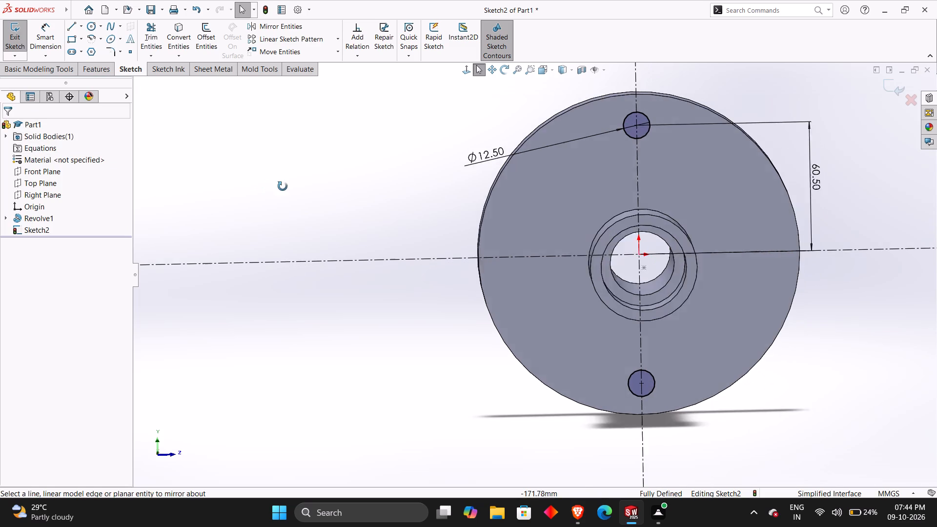
{"action": "middle_click_drag", "start_coordinate": [283, 186], "coordinate": [287, 186]}
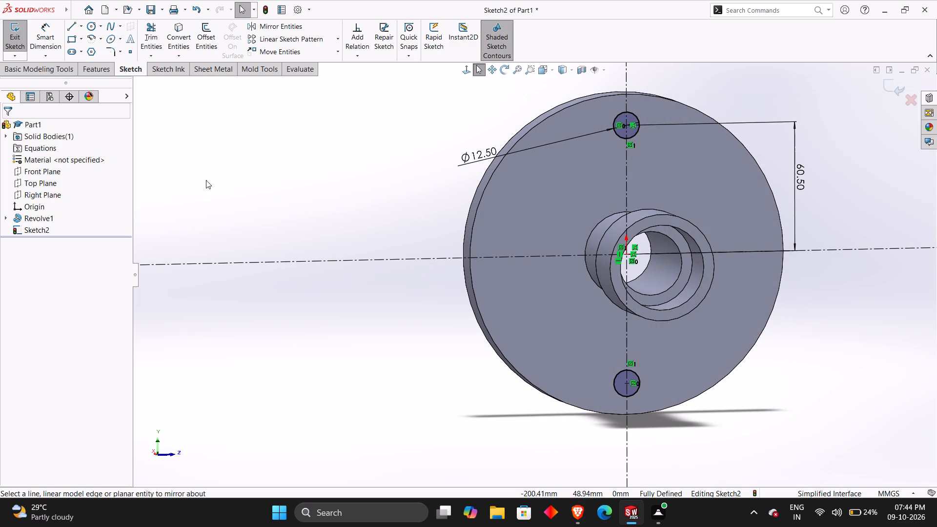
{"action": "left_click", "coordinate": [93, 28]}
{"action": "middle_click_drag", "start_coordinate": [553, 252], "coordinate": [539, 251]}
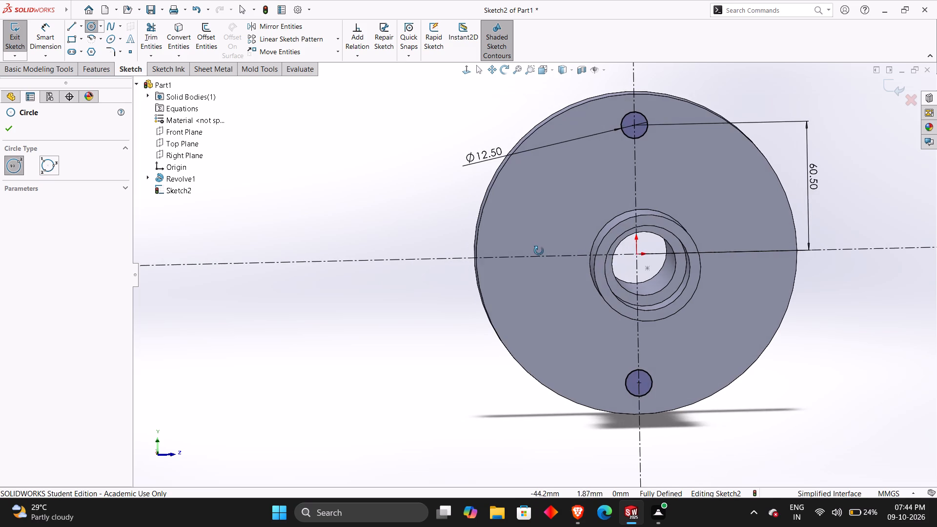
{"action": "middle_click_drag", "start_coordinate": [539, 251], "coordinate": [539, 239]}
{"action": "left_click", "coordinate": [530, 263]}
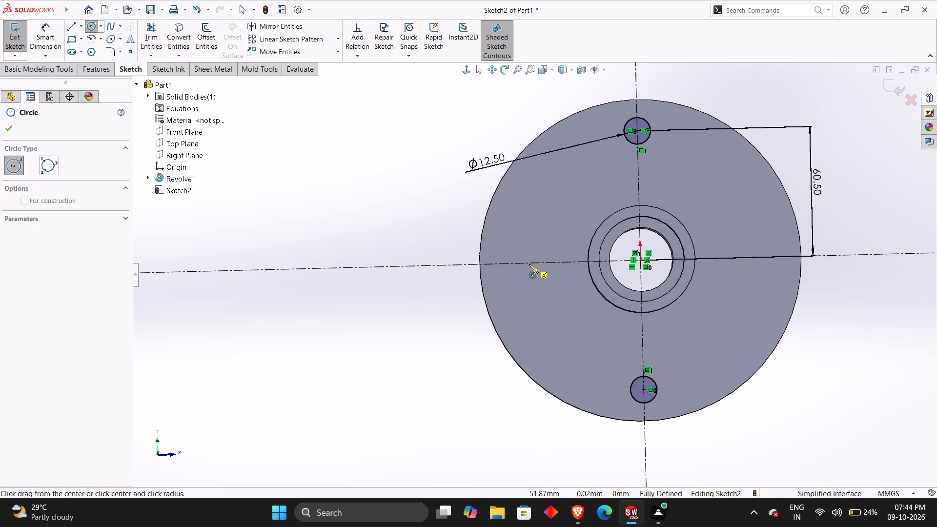
{"action": "left_click", "coordinate": [527, 275]}
Dimension the diameter of the circle left of the hub as 12.5 mm.
{"action": "right_click_drag", "start_coordinate": [434, 326], "coordinate": [435, 148]}
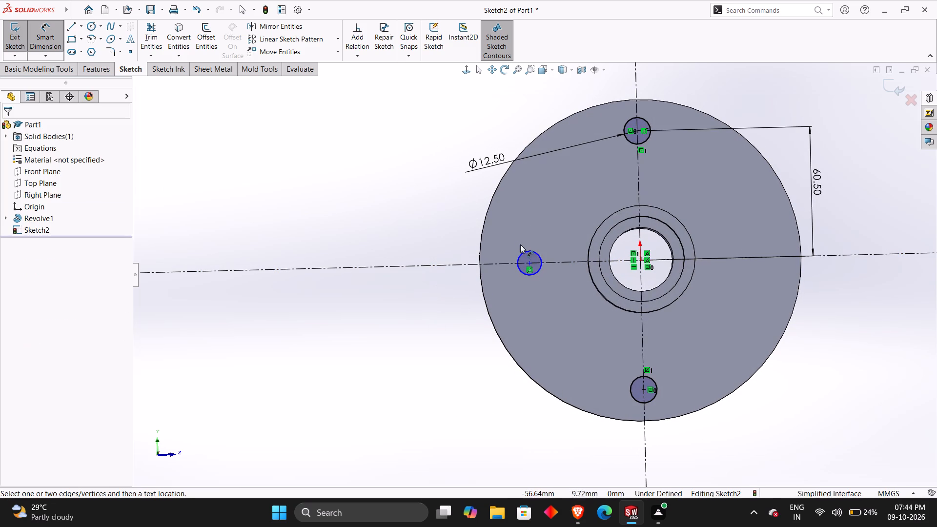
{"action": "left_click", "coordinate": [527, 250]}
{"action": "left_click", "coordinate": [449, 213]}
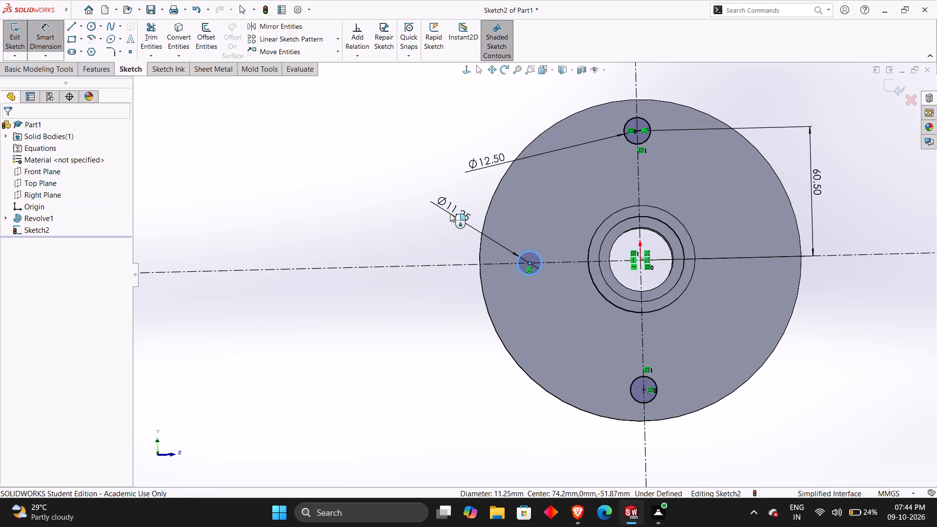
{"action": "key", "text": "1"}
{"action": "type", "text": "2.5"}
{"action": "key", "text": "Return"}
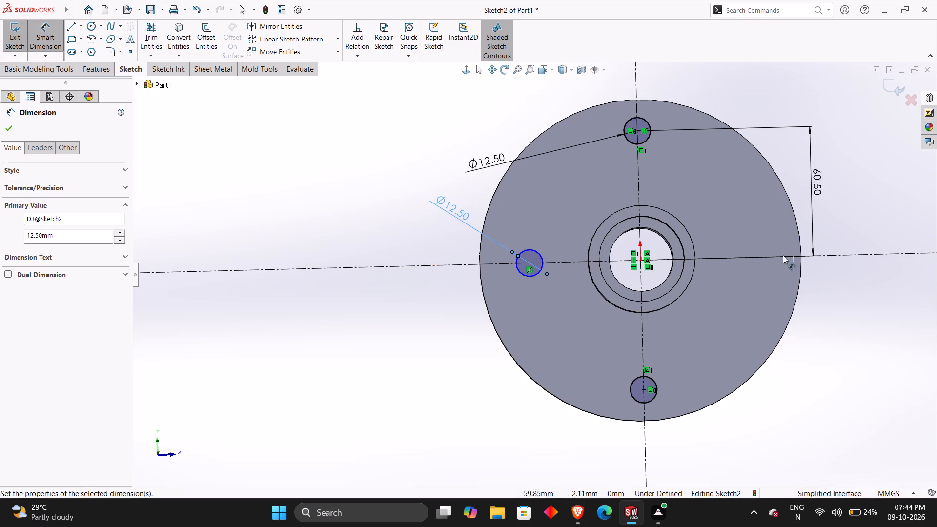
Dimension the distance from the left circle's centre to the origin as 60.5 mm.
{"action": "left_click", "coordinate": [528, 264]}
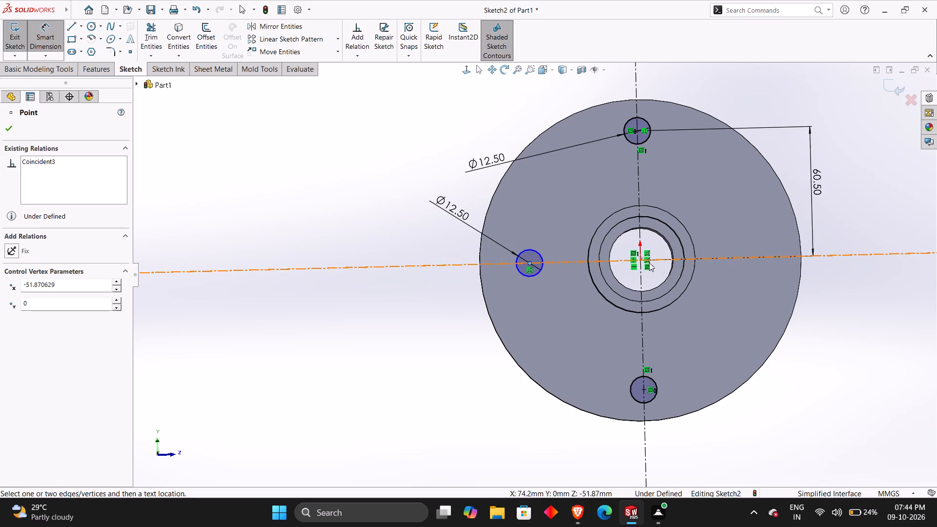
{"action": "left_click", "coordinate": [641, 260]}
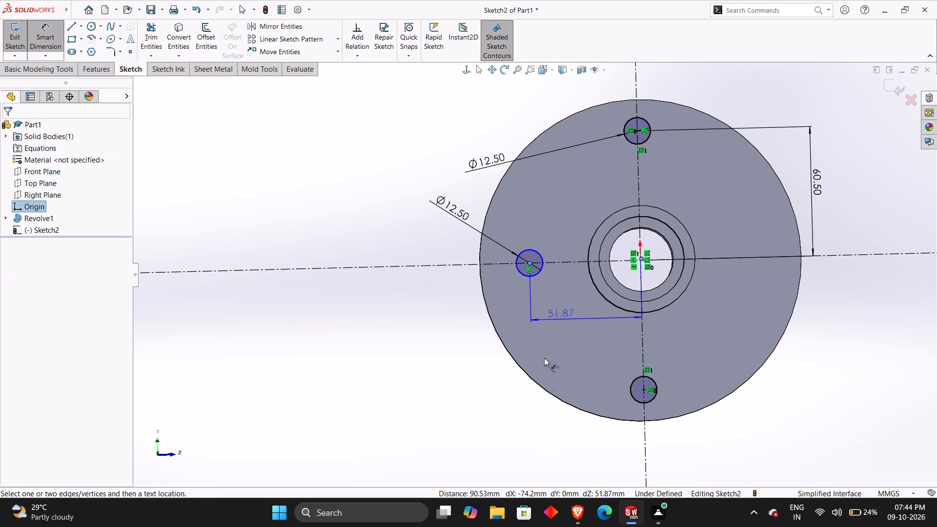
{"action": "left_click", "coordinate": [577, 436]}
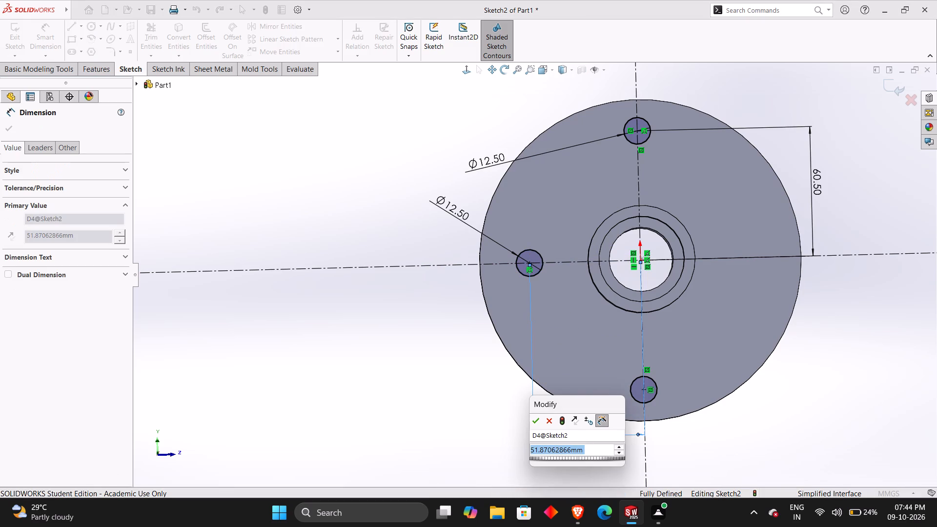
{"action": "type", "text": "60.5"}
{"action": "key", "text": "Return"}
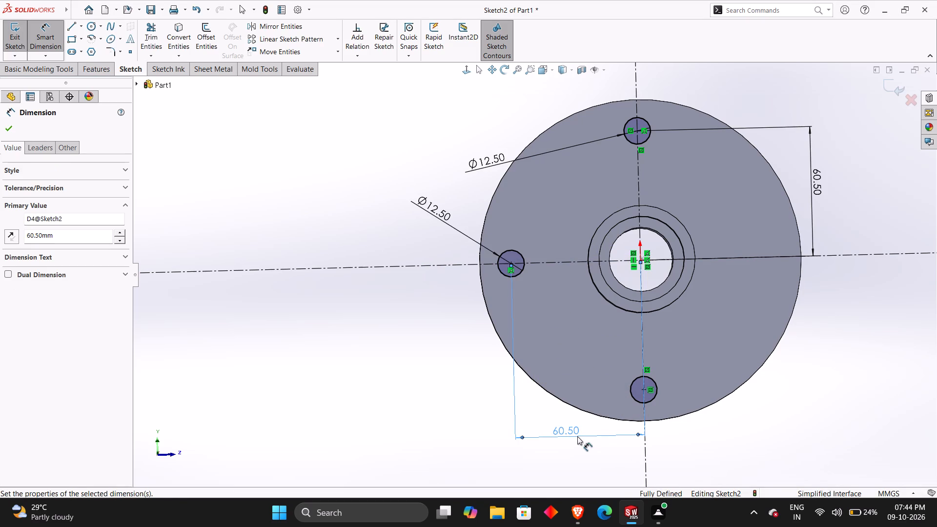
{"action": "left_click", "coordinate": [433, 390]}
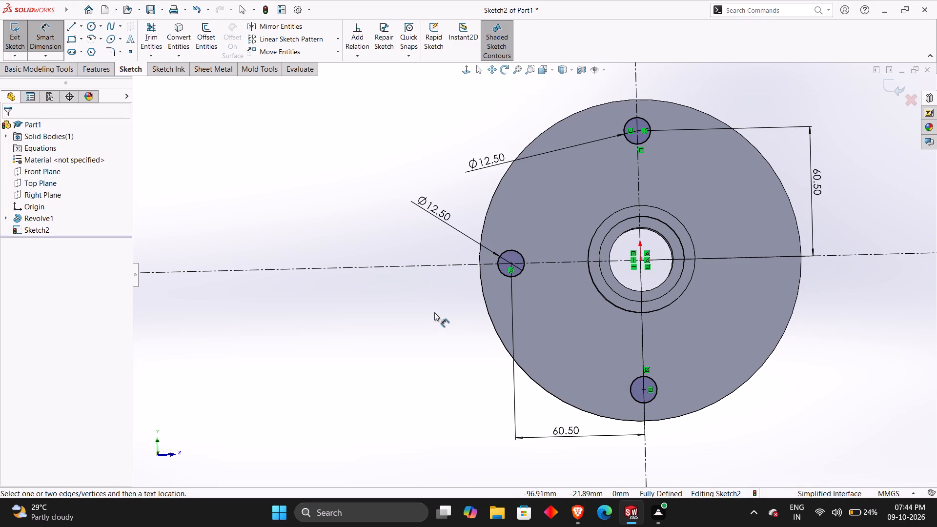
{"action": "key", "text": "Escape"}
Mirror the circle left of the hub about the vertical centreline, keeping the original.
{"action": "left_click", "coordinate": [298, 28]}
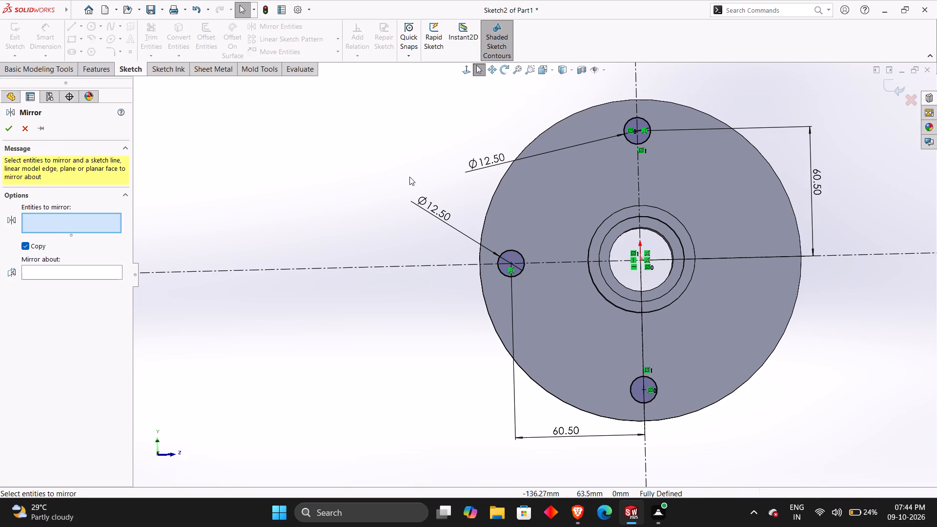
{"action": "left_click", "coordinate": [522, 254]}
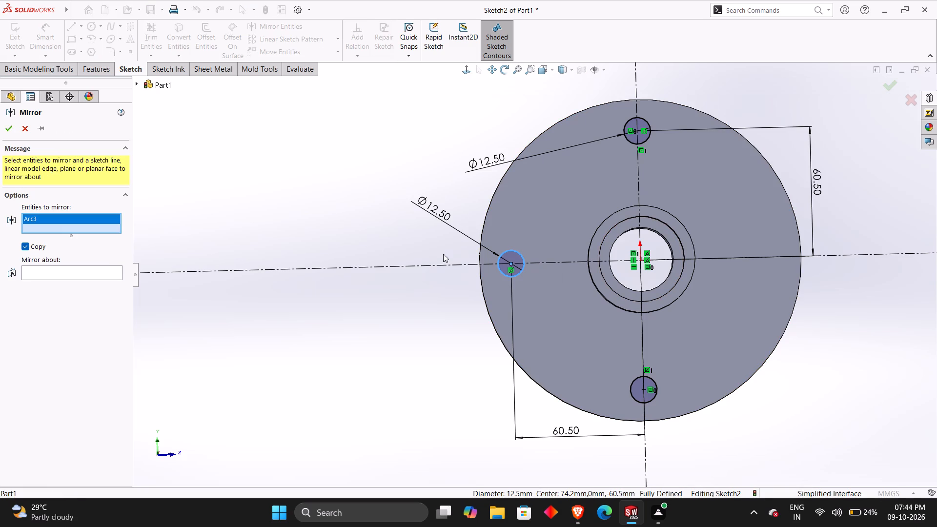
{"action": "left_click", "coordinate": [88, 271]}
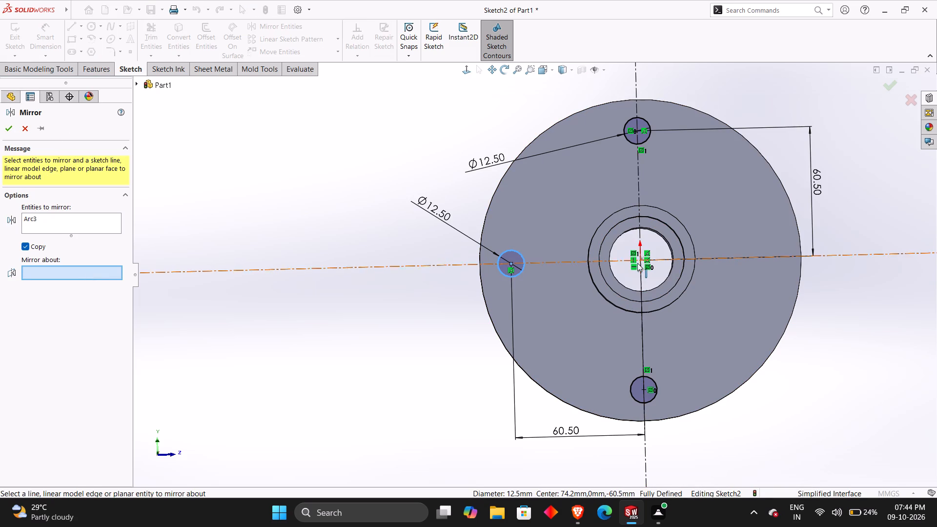
{"action": "left_click", "coordinate": [641, 281]}
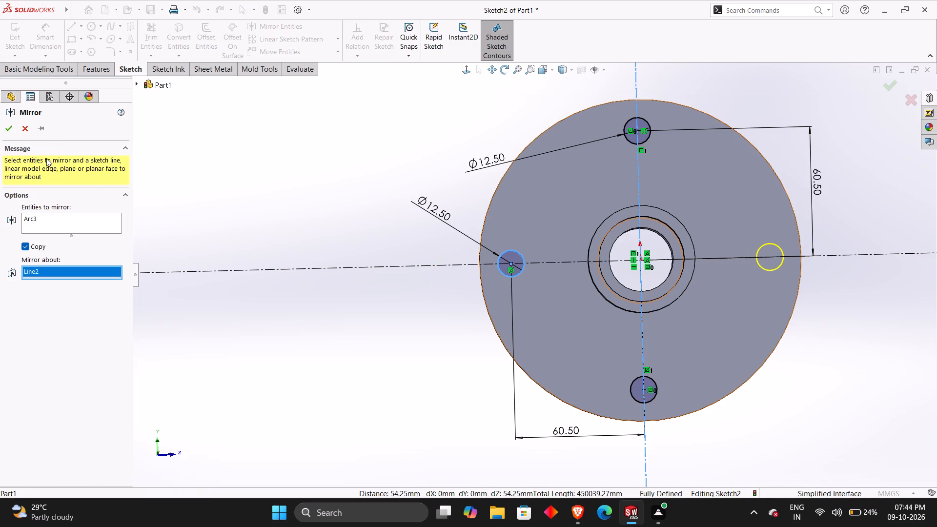
{"action": "left_click", "coordinate": [12, 131]}
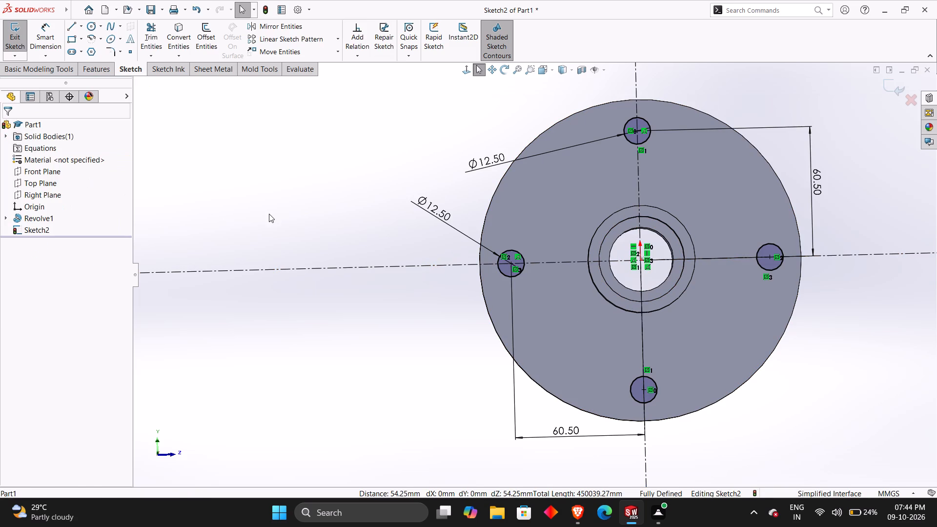
{"action": "left_click", "coordinate": [269, 214]}
Cut the four sketched circles through the disc with a blind Extruded Cut 52 mm deep.
{"action": "middle_click_drag", "start_coordinate": [316, 209], "coordinate": [269, 222]}
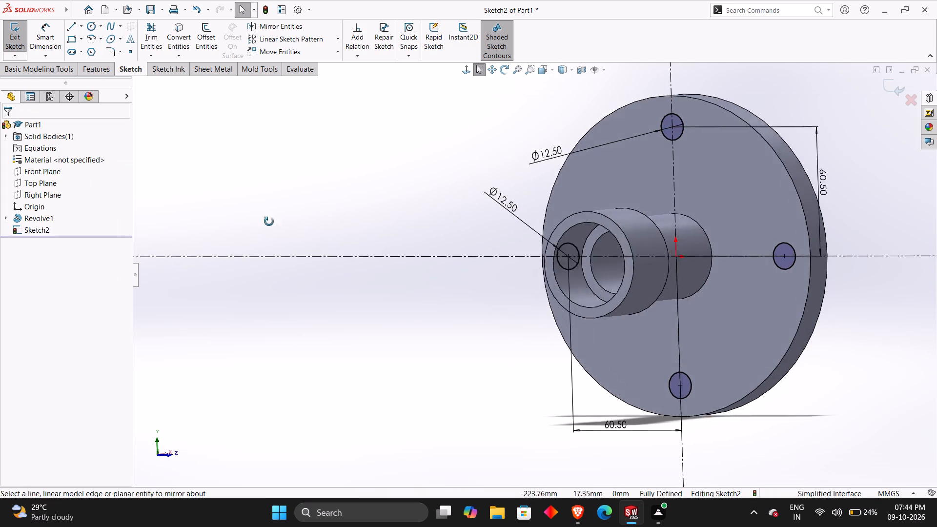
{"action": "middle_click_drag", "start_coordinate": [269, 222], "coordinate": [257, 225]}
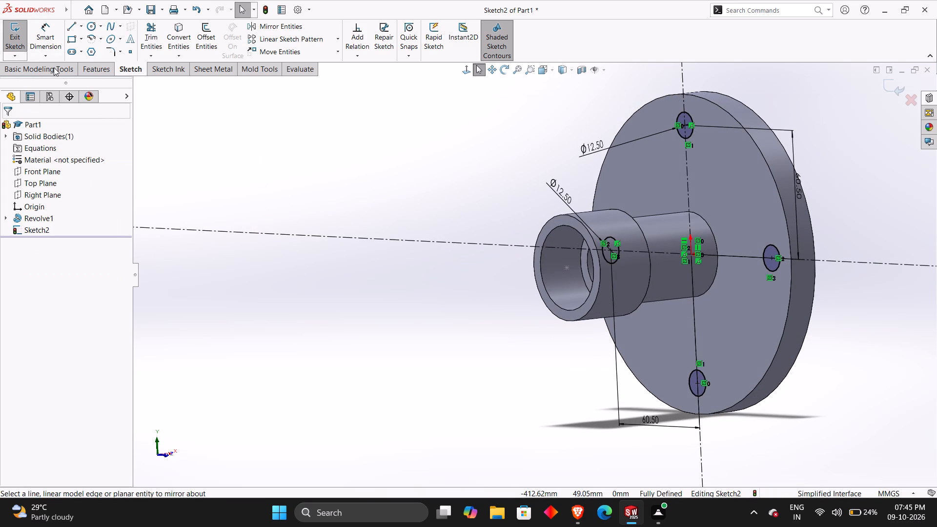
{"action": "left_click", "coordinate": [88, 72]}
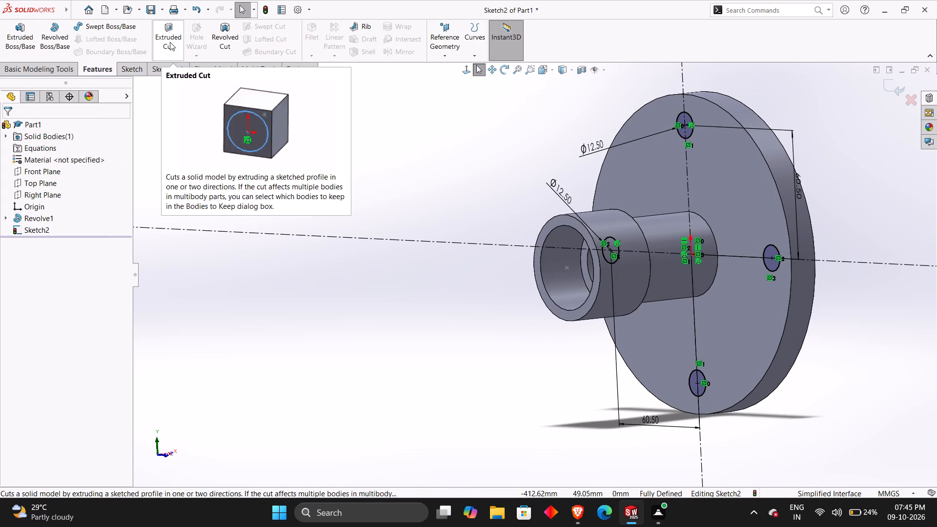
{"action": "left_click", "coordinate": [170, 42]}
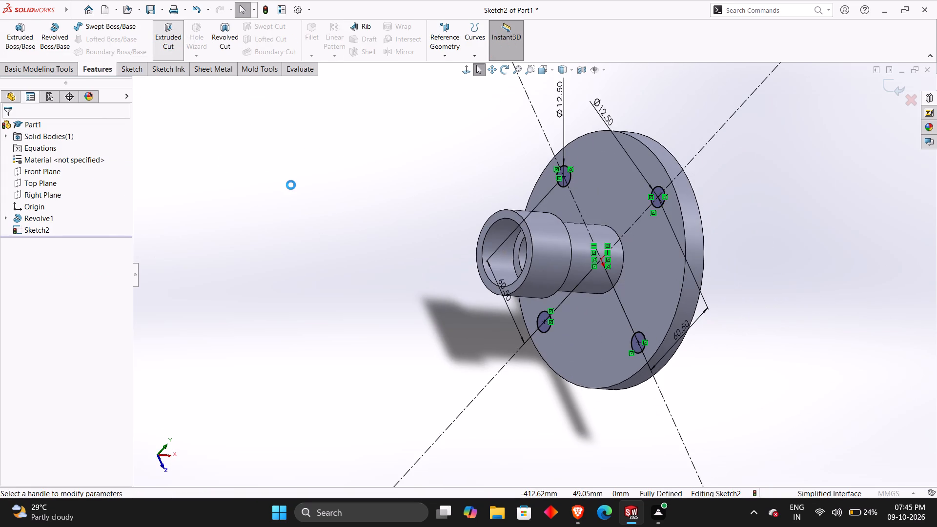
{"action": "middle_click_drag", "start_coordinate": [291, 185], "coordinate": [236, 214]}
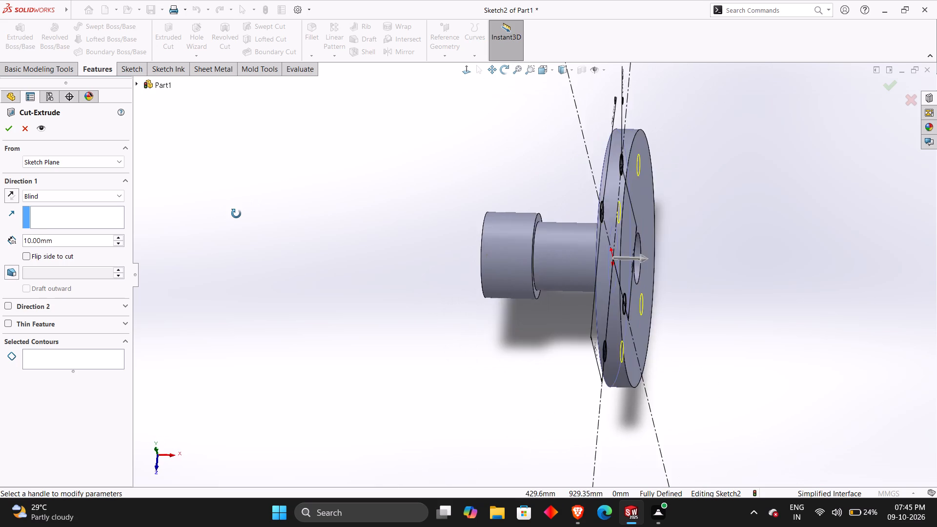
{"action": "middle_click_drag", "start_coordinate": [236, 214], "coordinate": [244, 214]}
{"action": "left_click", "coordinate": [34, 194]}
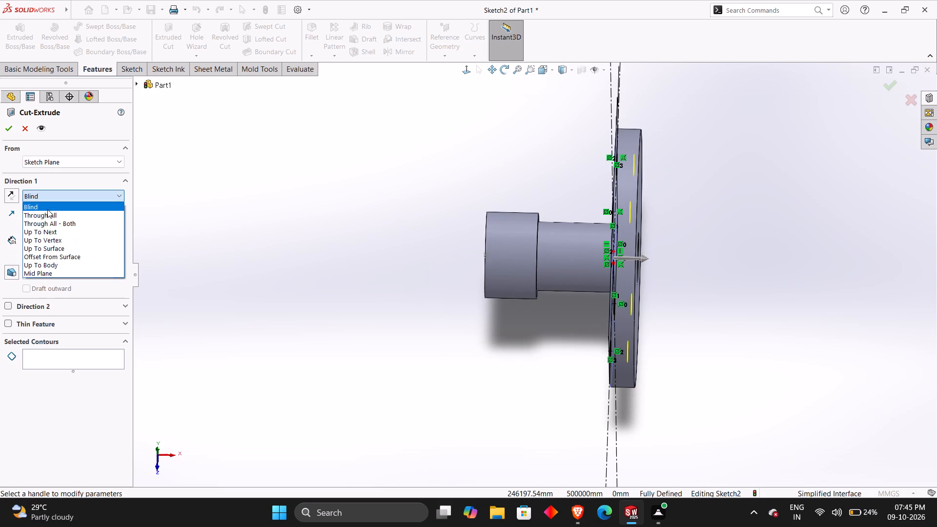
{"action": "left_click", "coordinate": [49, 212]}
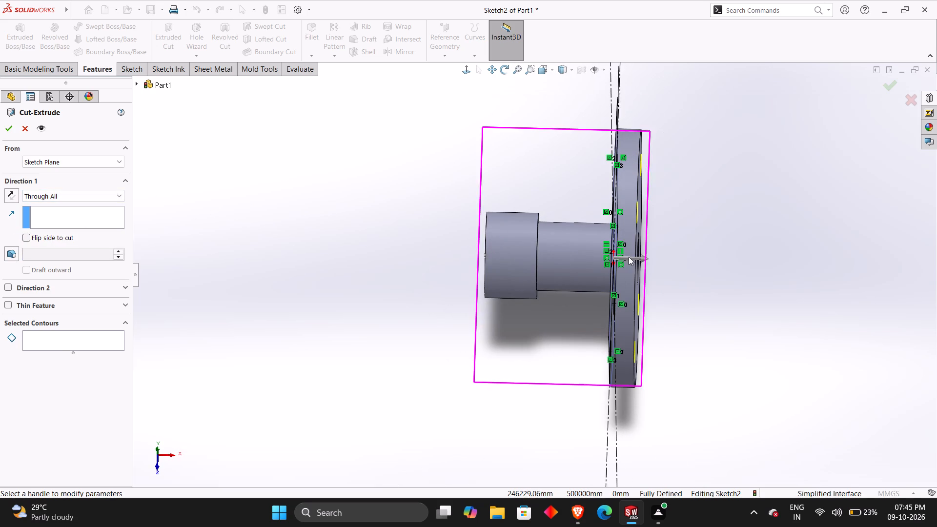
{"action": "left_click_drag", "start_coordinate": [643, 254], "coordinate": [742, 257]}
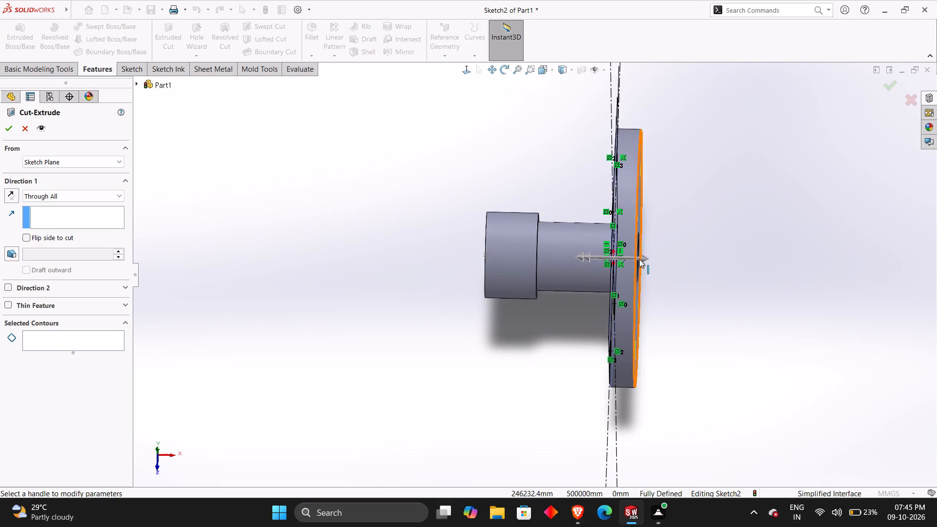
{"action": "left_click_drag", "start_coordinate": [646, 258], "coordinate": [691, 255]}
{"action": "left_click", "coordinate": [46, 196]}
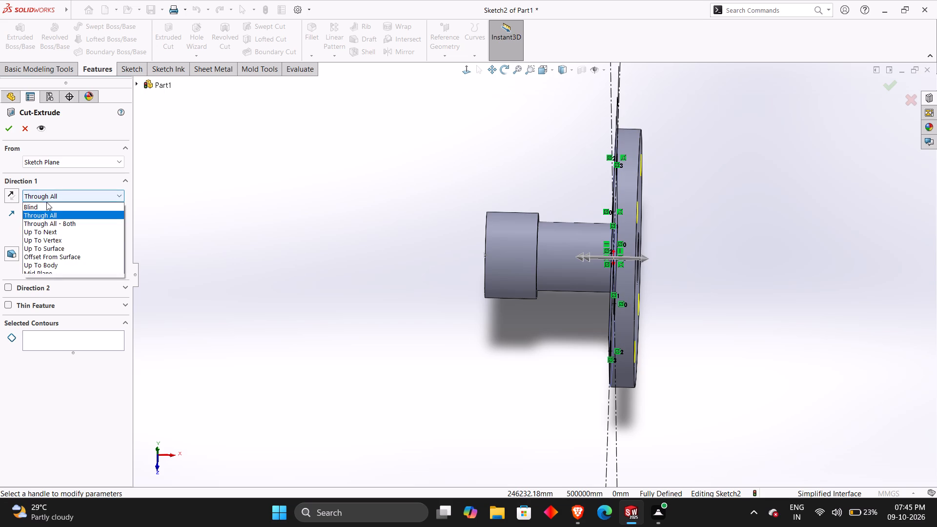
{"action": "left_click", "coordinate": [46, 208]}
{"action": "left_click_drag", "start_coordinate": [644, 261], "coordinate": [675, 257]}
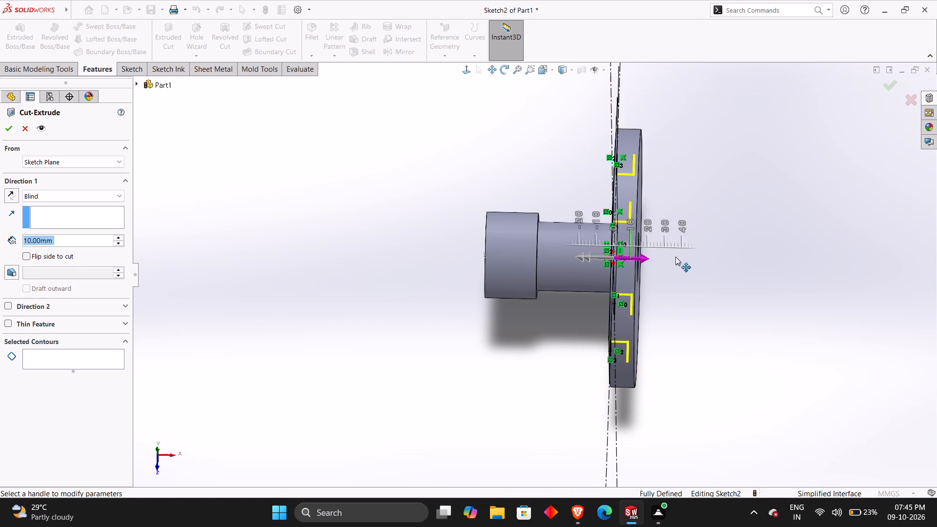
{"action": "left_click_drag", "start_coordinate": [675, 257], "coordinate": [703, 256]}
{"action": "middle_click_drag", "start_coordinate": [740, 271], "coordinate": [773, 243]}
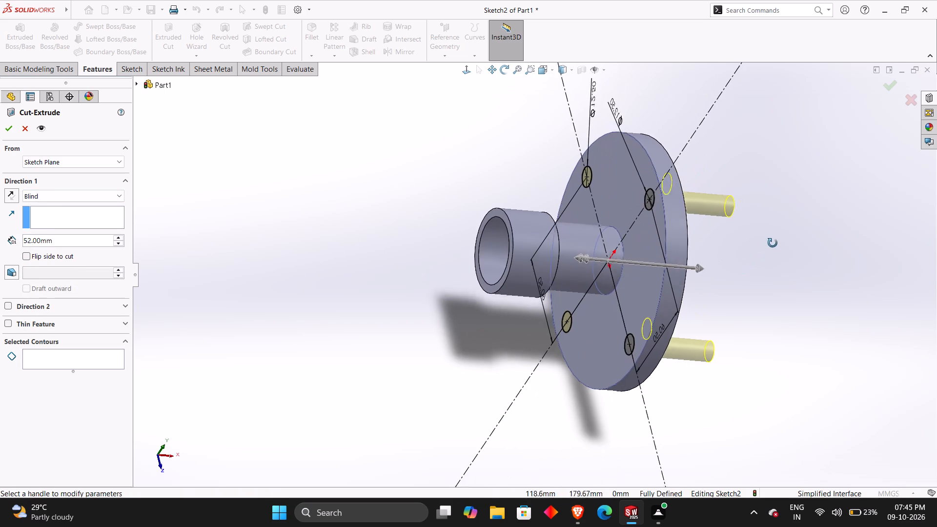
{"action": "middle_click_drag", "start_coordinate": [773, 243], "coordinate": [773, 242]}
{"action": "left_click", "coordinate": [14, 132]}
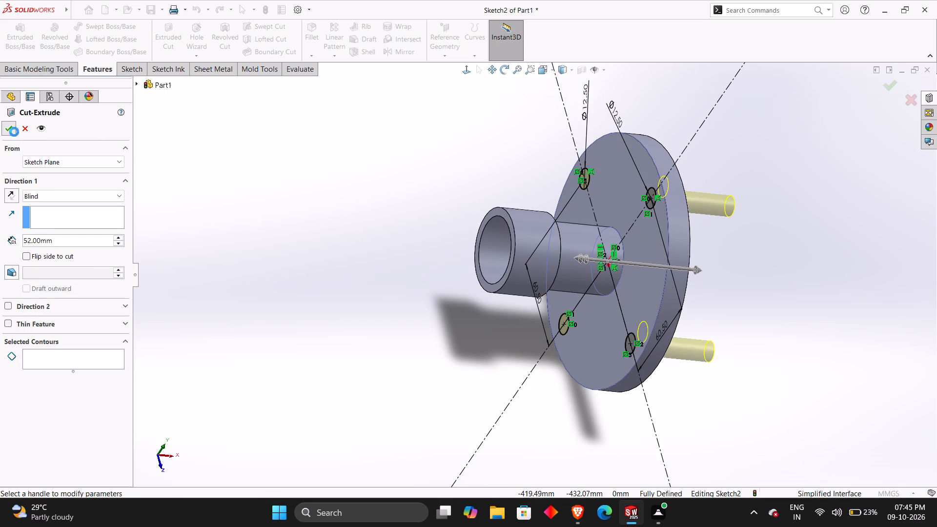
{"action": "left_click", "coordinate": [354, 176]}
Fillet the central bore's edge on the disc's flat back face with a 3.5 mm radius.
{"action": "middle_click_drag", "start_coordinate": [368, 185], "coordinate": [433, 182]}
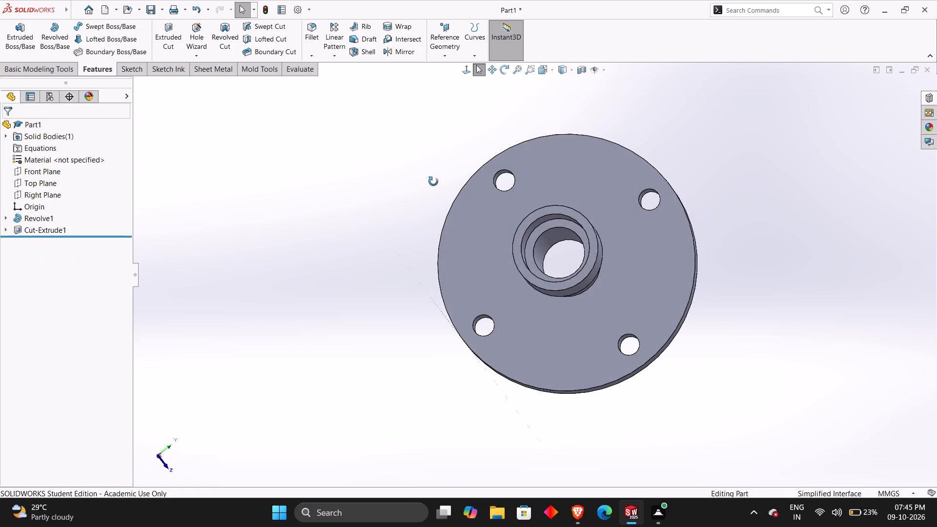
{"action": "middle_click_drag", "start_coordinate": [433, 182], "coordinate": [409, 200]}
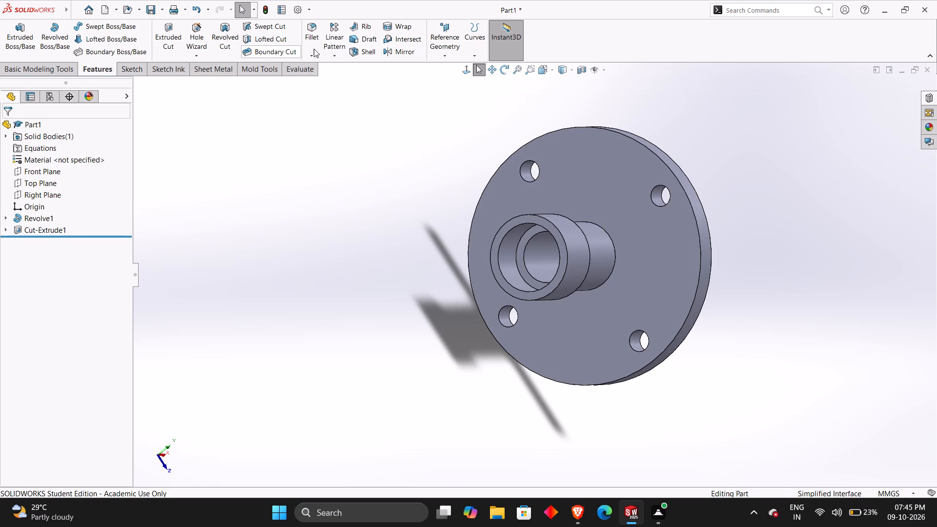
{"action": "left_click", "coordinate": [308, 27]}
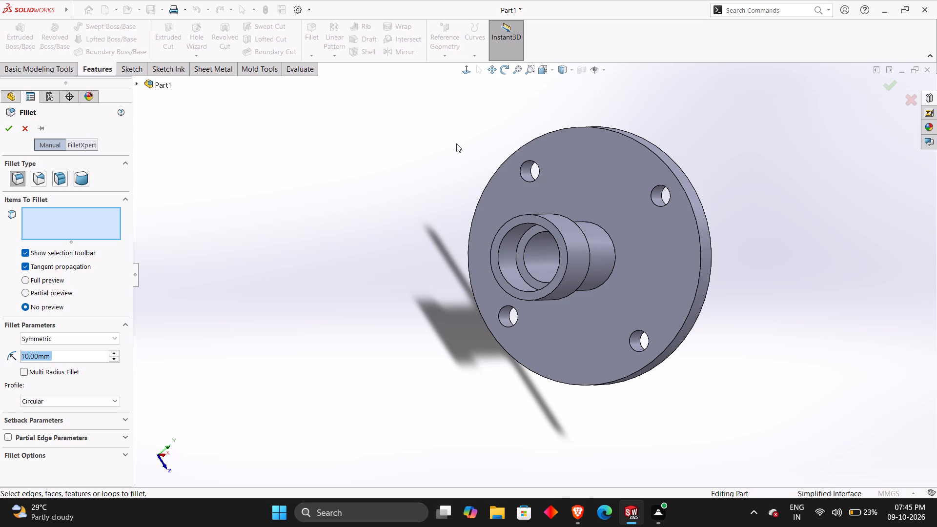
{"action": "middle_click_drag", "start_coordinate": [457, 146], "coordinate": [373, 188]}
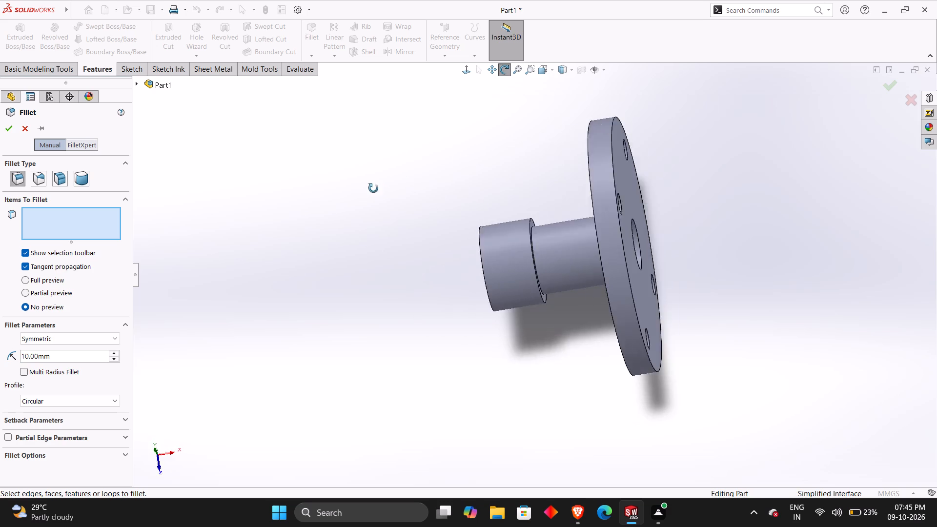
{"action": "middle_click_drag", "start_coordinate": [373, 188], "coordinate": [344, 199]}
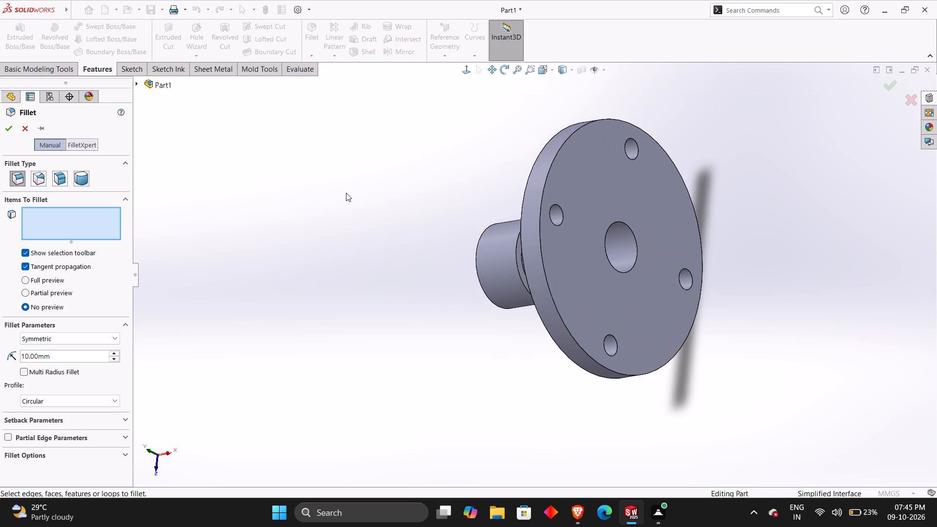
{"action": "middle_click_drag", "start_coordinate": [347, 191], "coordinate": [328, 204]}
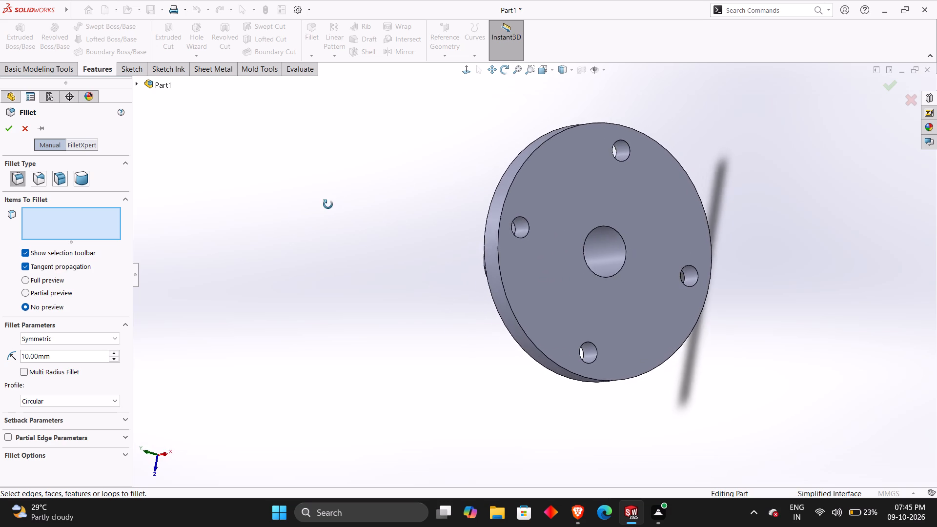
{"action": "middle_click_drag", "start_coordinate": [328, 204], "coordinate": [311, 203]}
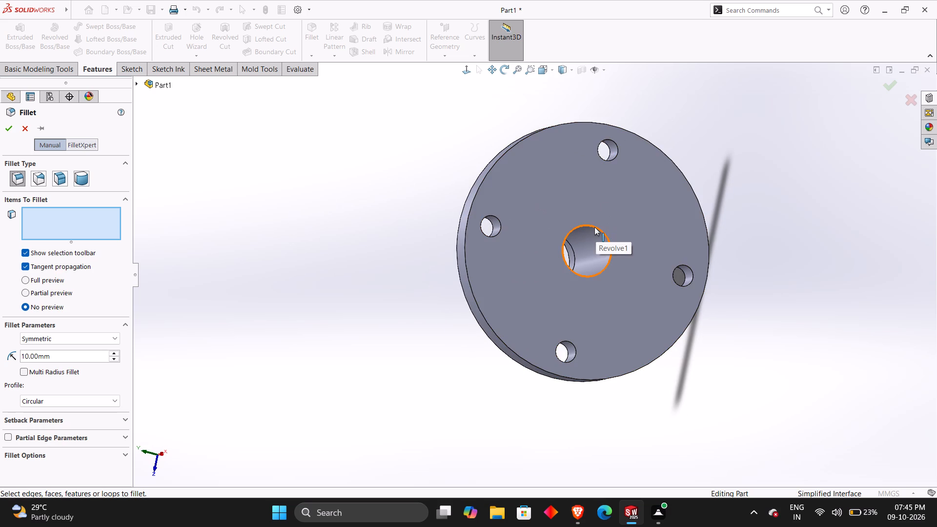
{"action": "left_click", "coordinate": [594, 227]}
{"action": "middle_click_drag", "start_coordinate": [368, 233], "coordinate": [382, 234]}
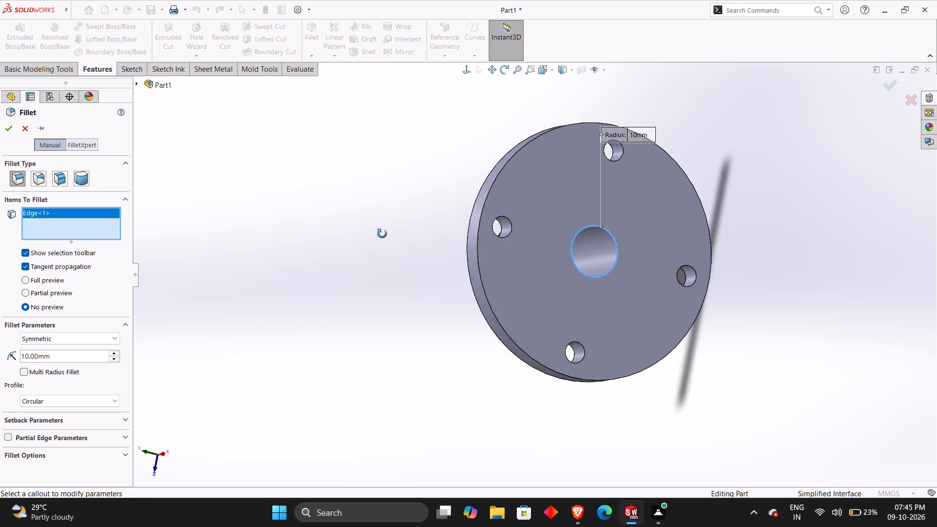
{"action": "middle_click_drag", "start_coordinate": [382, 234], "coordinate": [395, 229]}
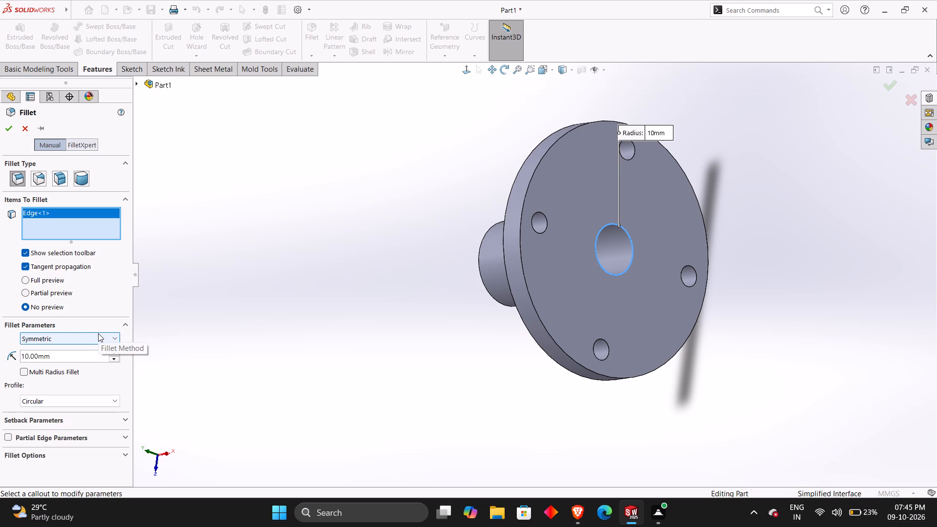
{"action": "double_click", "coordinate": [61, 353]}
{"action": "type", "text": "3.5"}
{"action": "key", "text": "Return"}
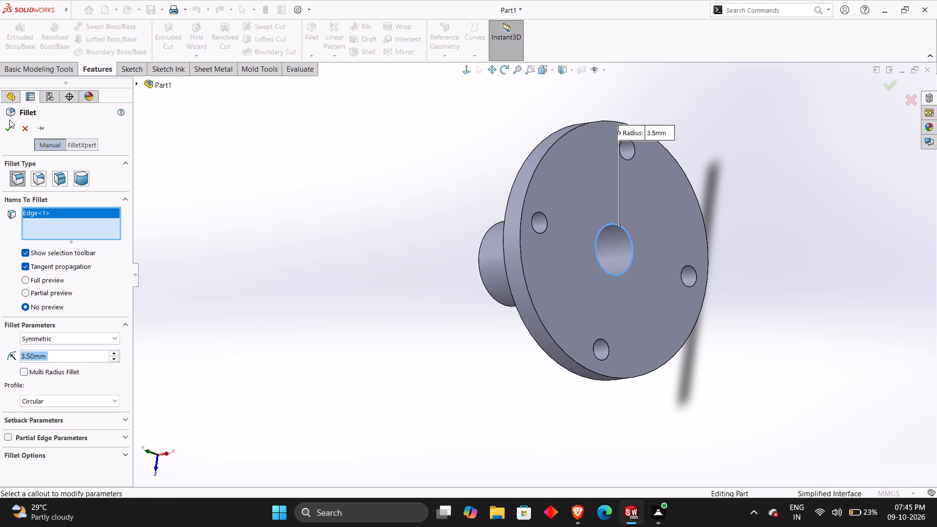
{"action": "left_click", "coordinate": [6, 128]}
{"action": "left_click", "coordinate": [341, 237]}
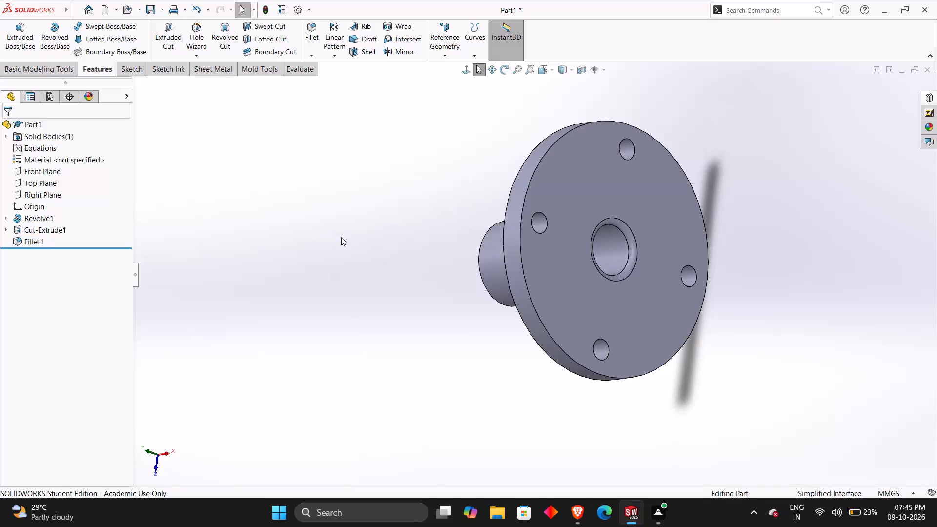
Fillet the hub's outer end edge, the hub-to-disc junction and both outer rim edges of the disc with a 1 mm radius.
{"action": "middle_click_drag", "start_coordinate": [342, 237], "coordinate": [393, 229]}
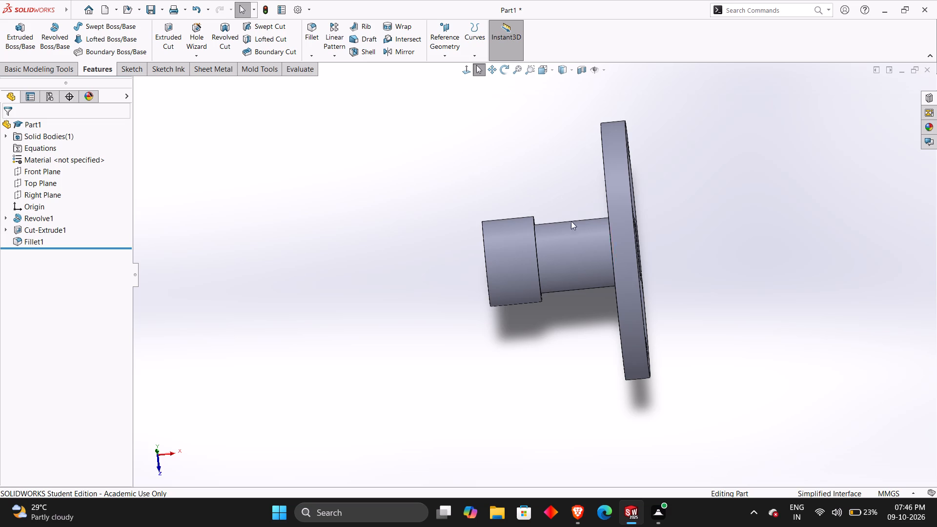
{"action": "middle_click_drag", "start_coordinate": [432, 287], "coordinate": [462, 283]}
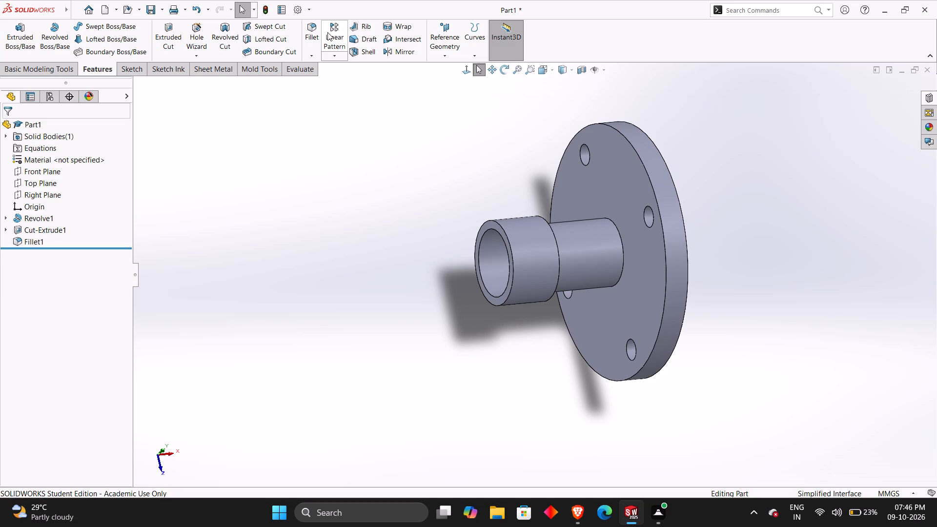
{"action": "left_click", "coordinate": [308, 33]}
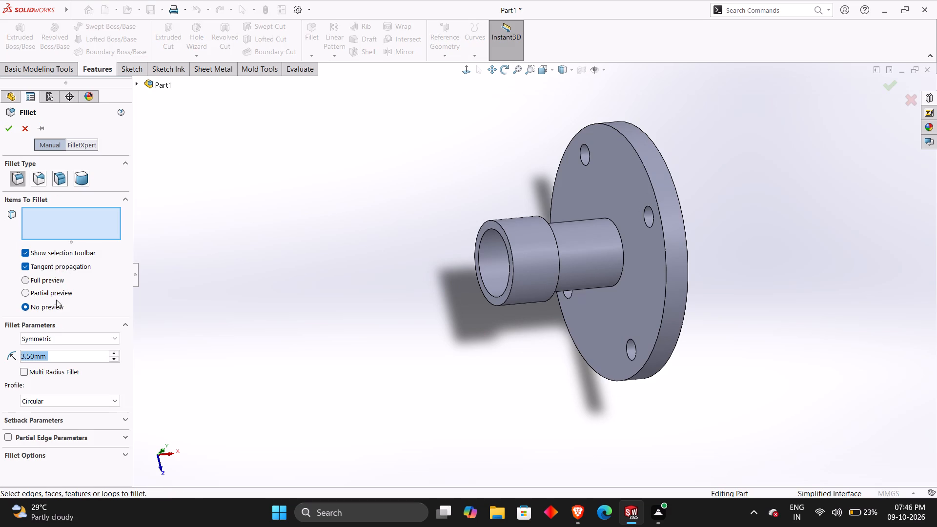
{"action": "key", "text": "1"}
{"action": "key", "text": "Return"}
{"action": "left_click", "coordinate": [503, 229]}
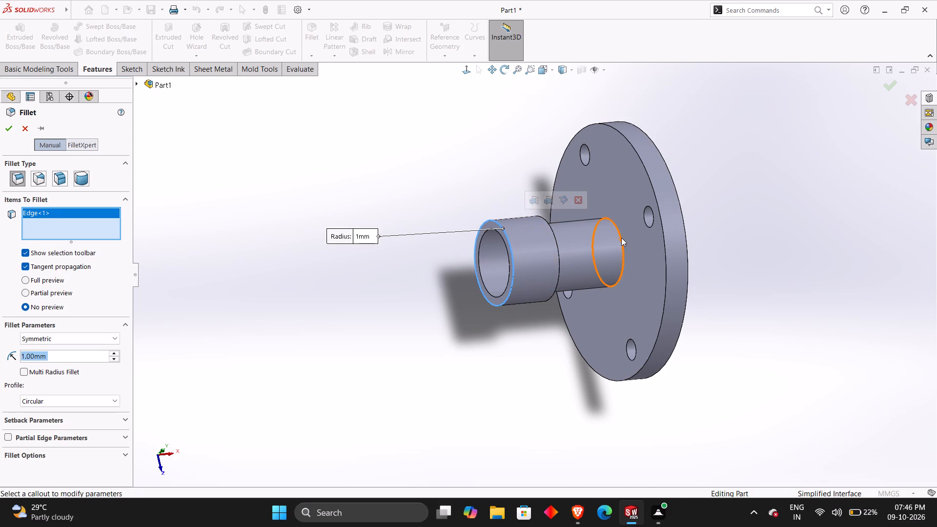
{"action": "left_click", "coordinate": [621, 238]}
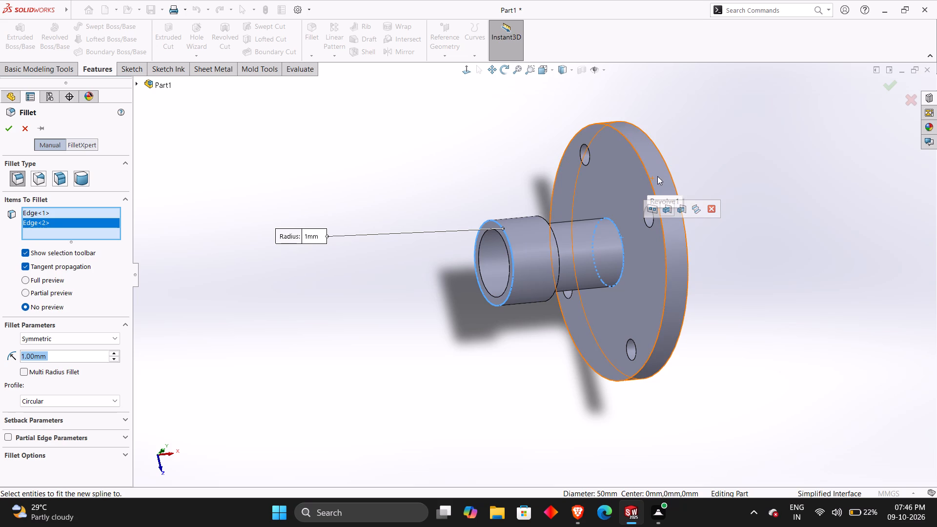
{"action": "left_click", "coordinate": [649, 180]}
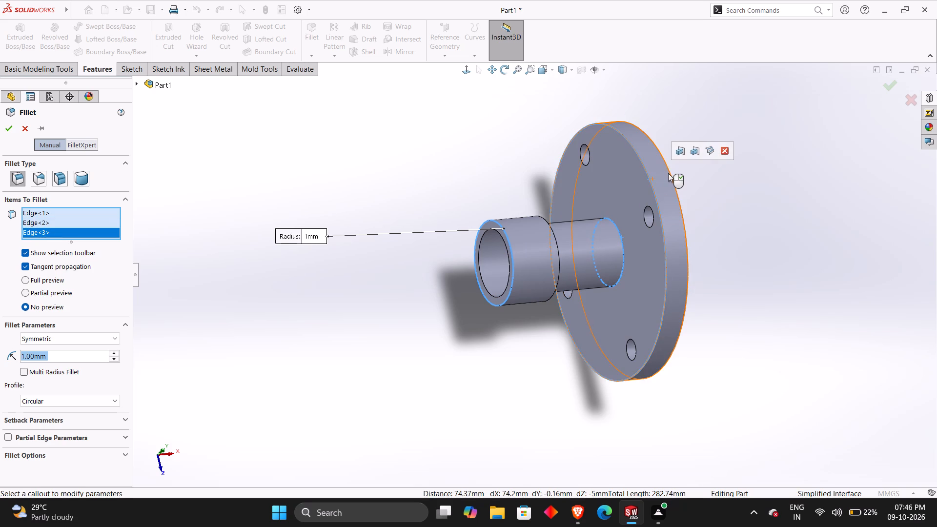
{"action": "left_click", "coordinate": [672, 176]}
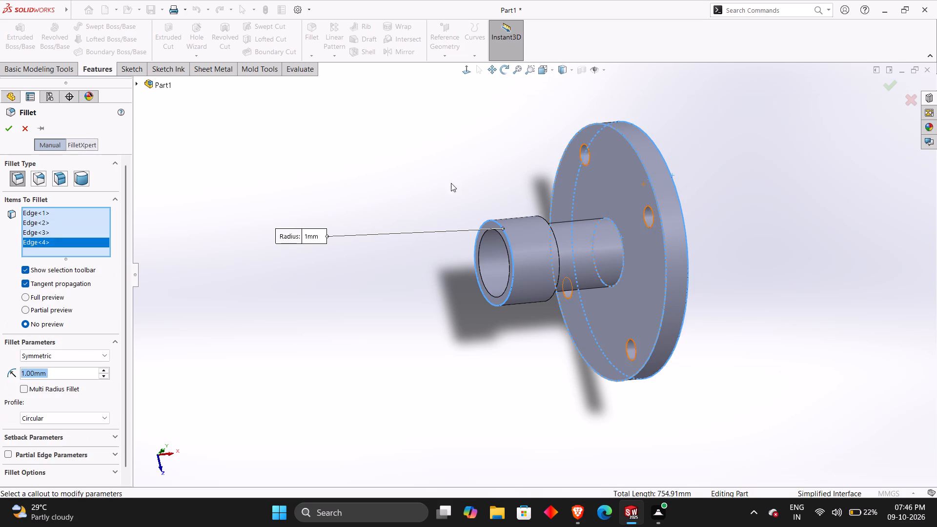
{"action": "left_click", "coordinate": [12, 133]}
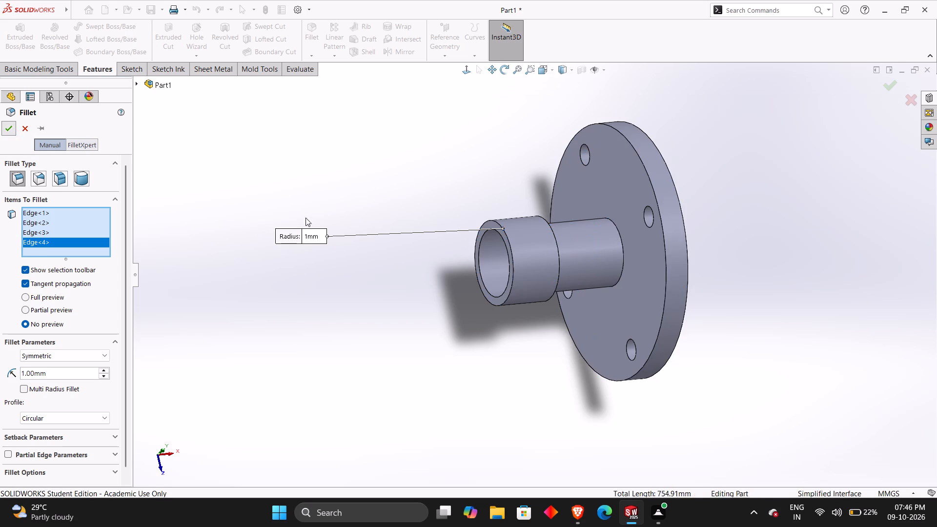
{"action": "left_click", "coordinate": [341, 173]}
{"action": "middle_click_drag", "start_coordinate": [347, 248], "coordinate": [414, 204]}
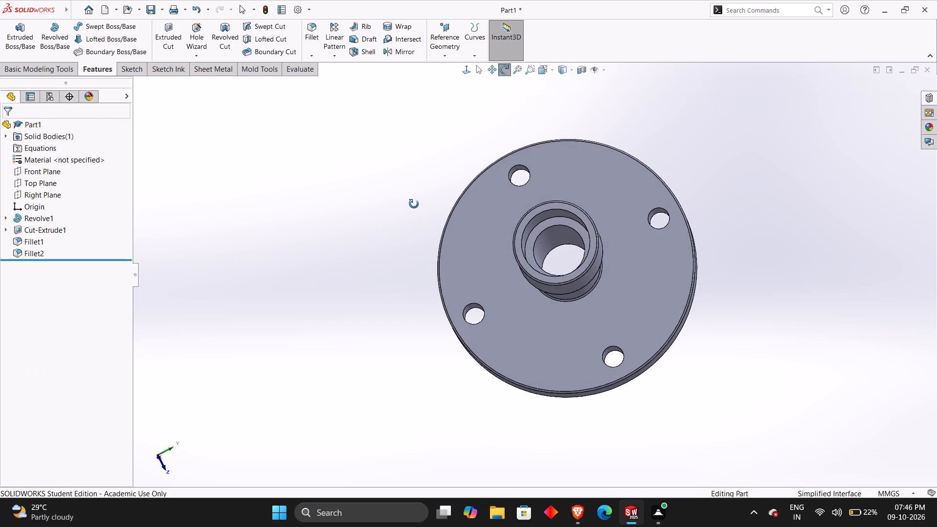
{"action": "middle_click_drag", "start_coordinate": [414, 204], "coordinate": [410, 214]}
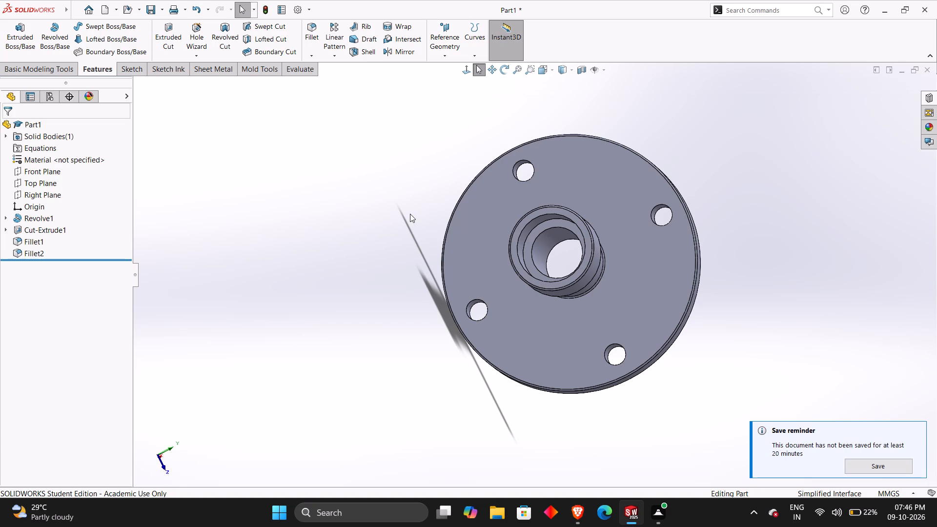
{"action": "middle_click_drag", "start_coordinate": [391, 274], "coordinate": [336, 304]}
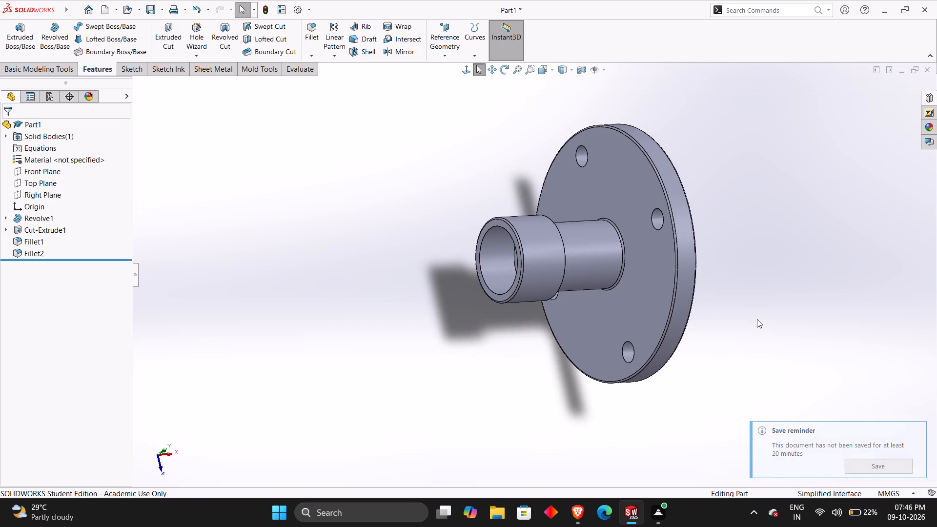
Inspect the finished flanged hub from the standard orthographic views, the isometric view and several freely rotated angles.
{"action": "middle_click_drag", "start_coordinate": [779, 277], "coordinate": [809, 259]}
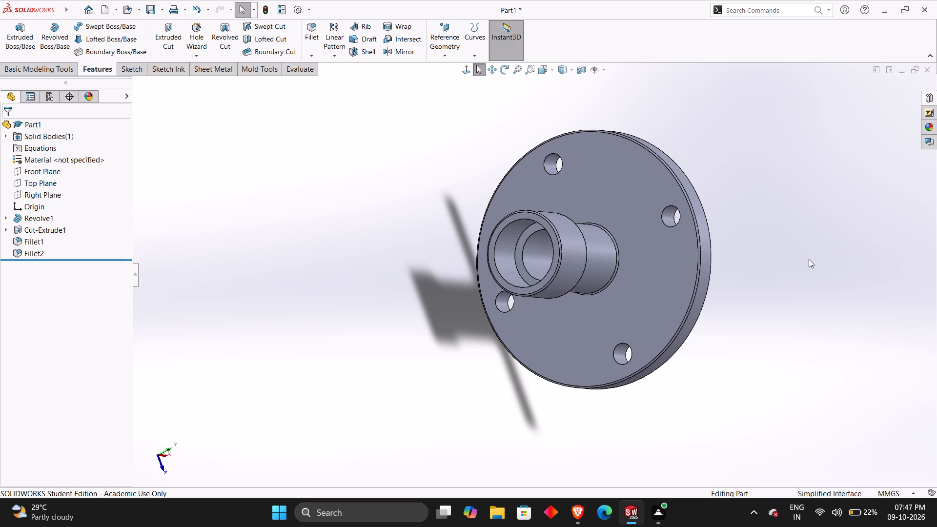
{"action": "key", "text": "ctrl+1"}
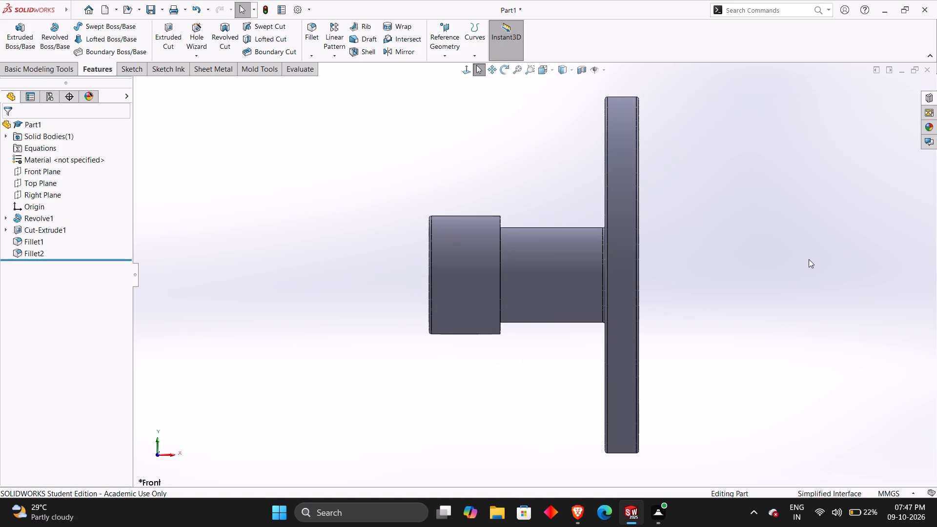
{"action": "key", "text": "ctrl+2"}
{"action": "key", "text": "ctrl+3"}
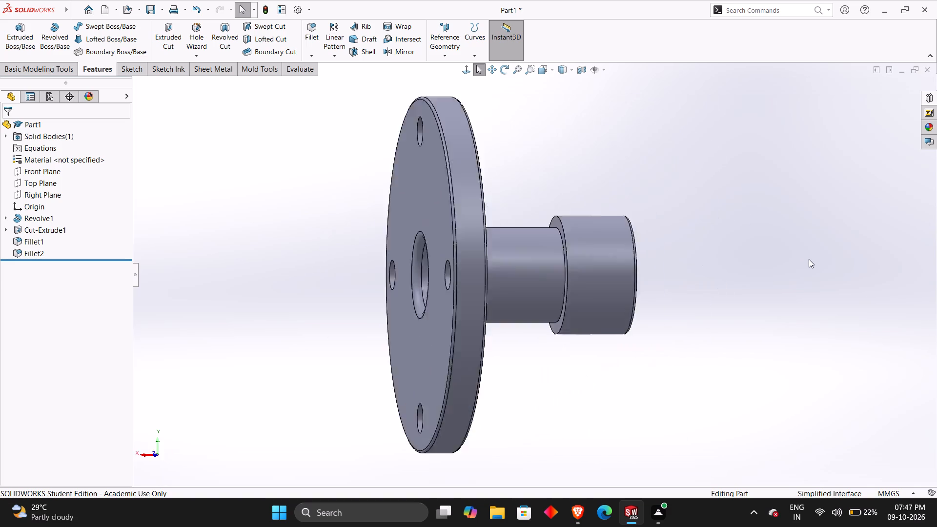
{"action": "key", "text": "ctrl+4"}
{"action": "key", "text": "ctrl+5"}
{"action": "key", "text": "ctrl+6"}
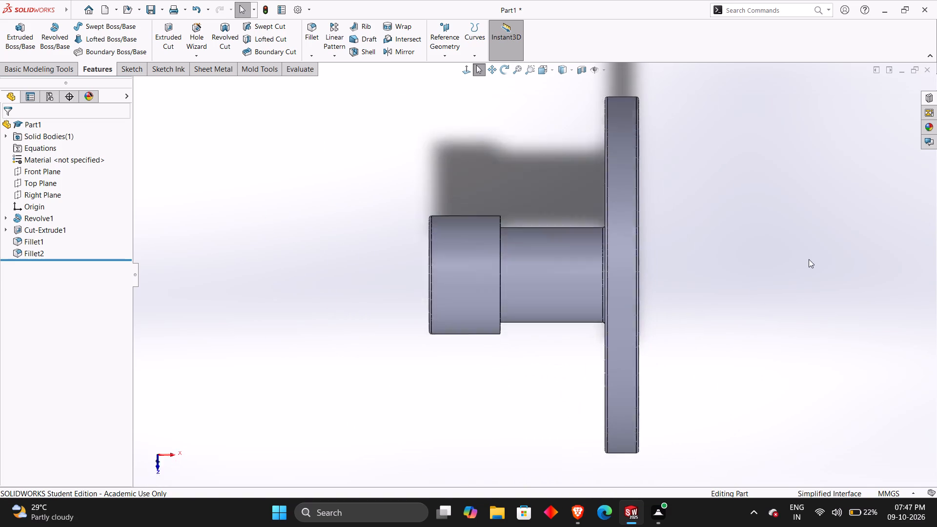
{"action": "key", "text": "ctrl+7"}
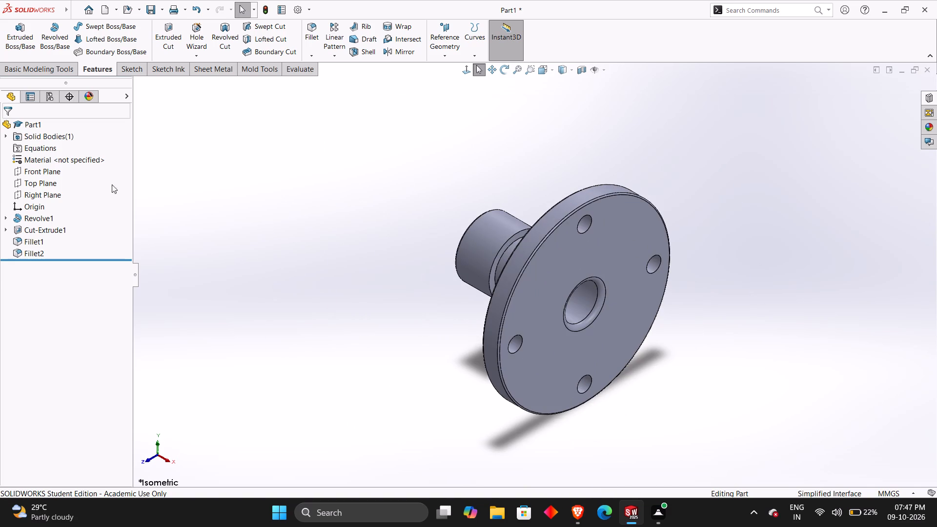
{"action": "middle_click_drag", "start_coordinate": [297, 260], "coordinate": [421, 269]}
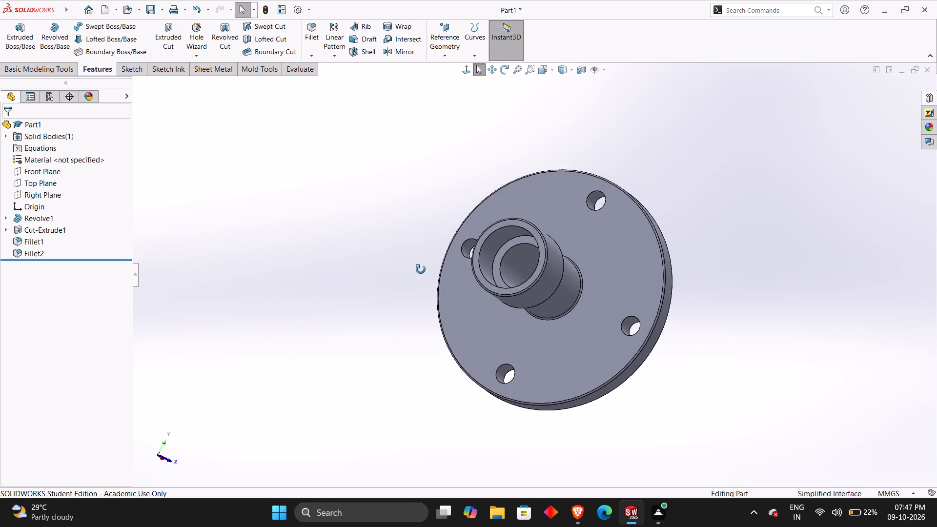
{"action": "middle_click_drag", "start_coordinate": [421, 269], "coordinate": [380, 376]}
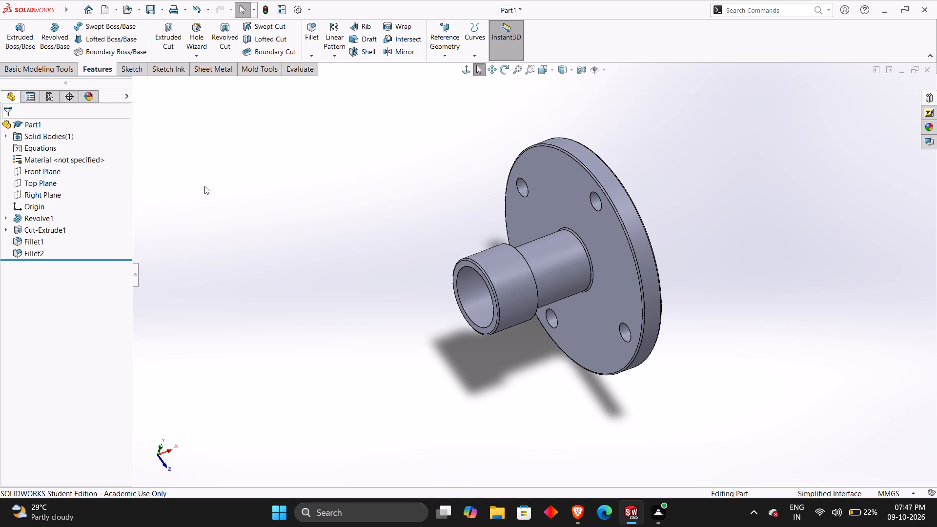
Save the part in the FUJI folder under the name "flanged pipe connector".
{"action": "key", "text": "ctrl+s"}
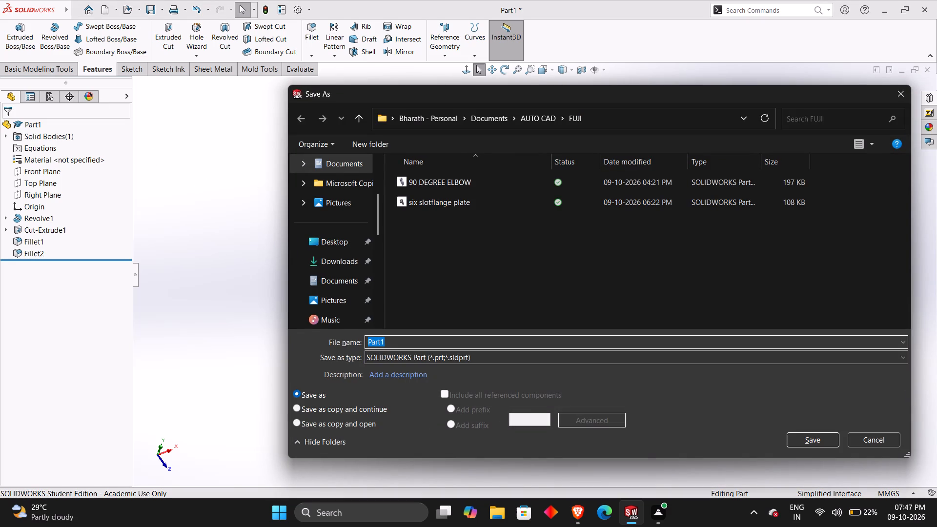
{"action": "key", "text": "BackSpace"}
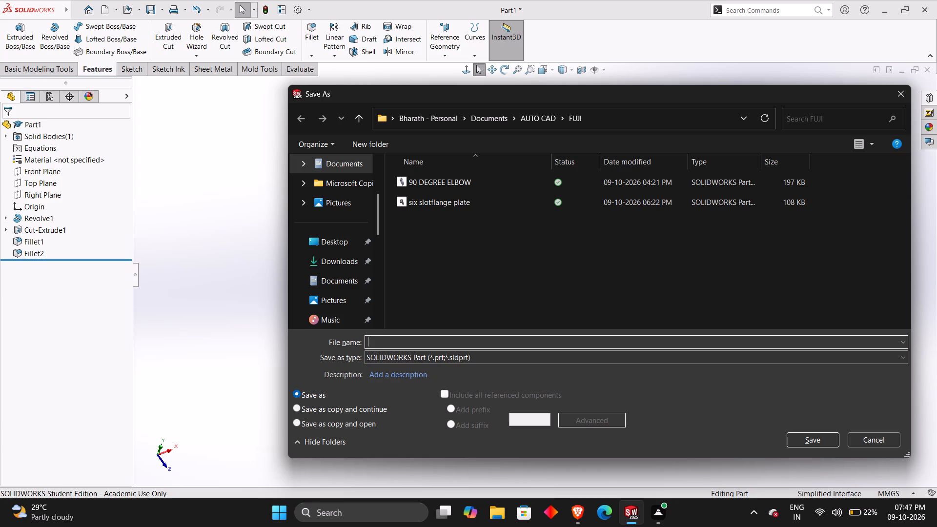
{"action": "type", "text": "flanged pipe conne"}
{"action": "type", "text": "ctor"}
{"action": "key", "text": "space"}
{"action": "key", "text": "Return"}
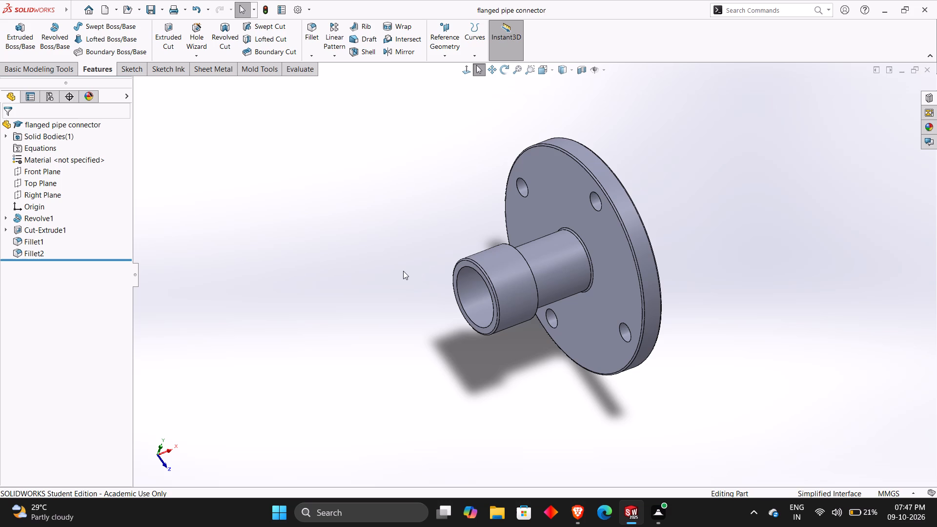
Save a PDF version of the part as "flanged pipe connector" in the FUJI folder.
{"action": "left_click", "coordinate": [159, 9]}
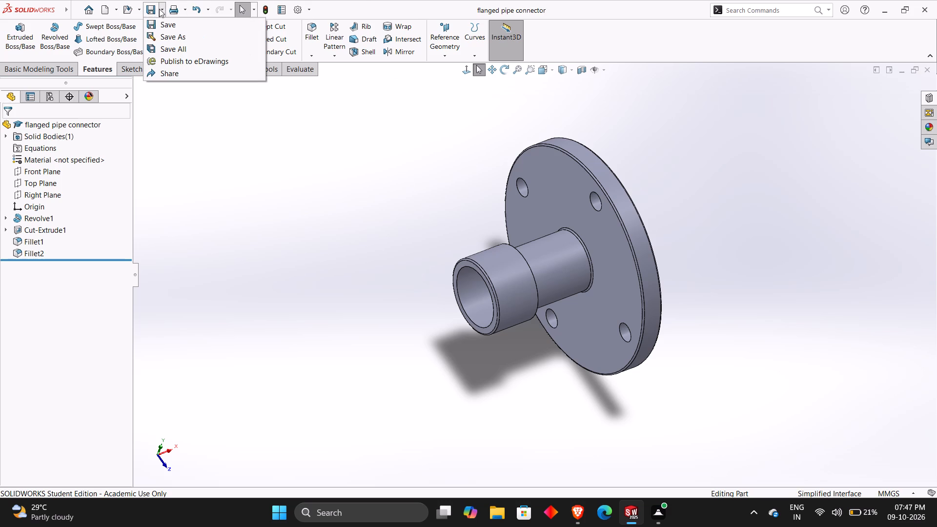
{"action": "left_click", "coordinate": [163, 36]}
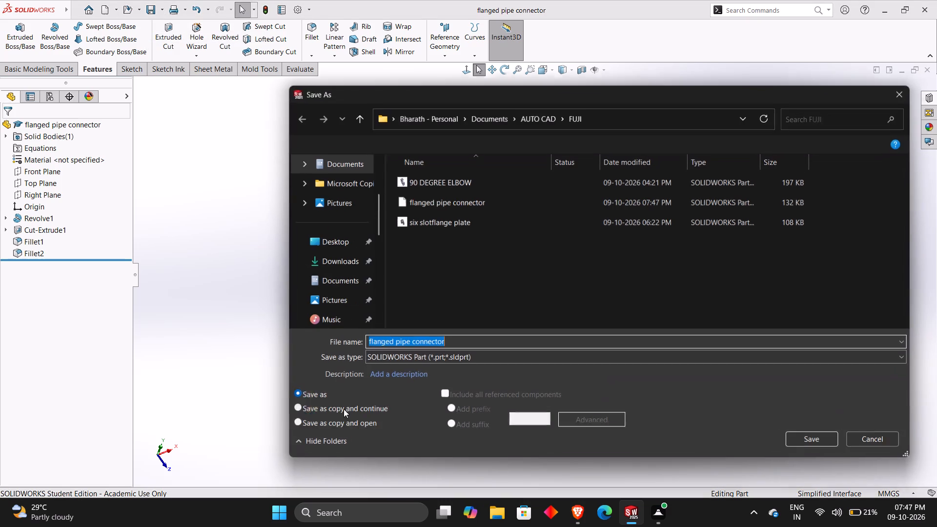
{"action": "left_click", "coordinate": [479, 356]}
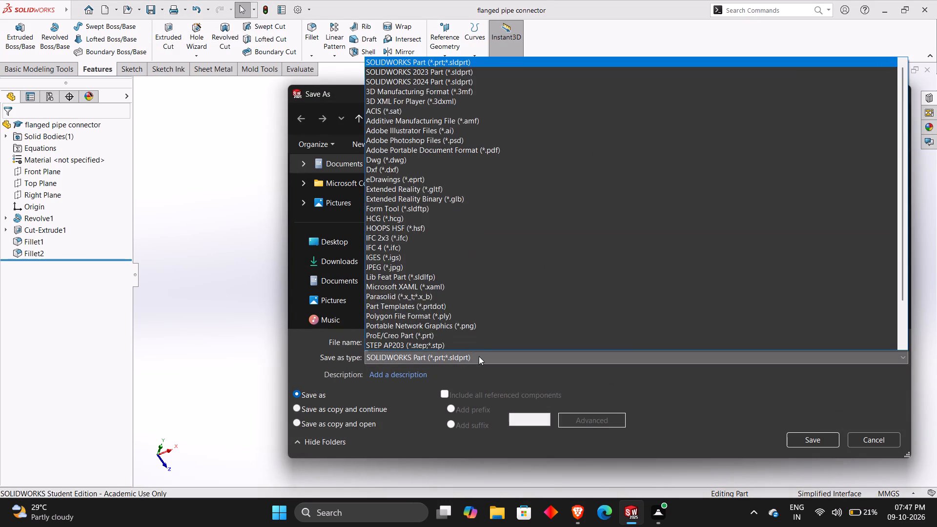
{"action": "left_click", "coordinate": [494, 150]}
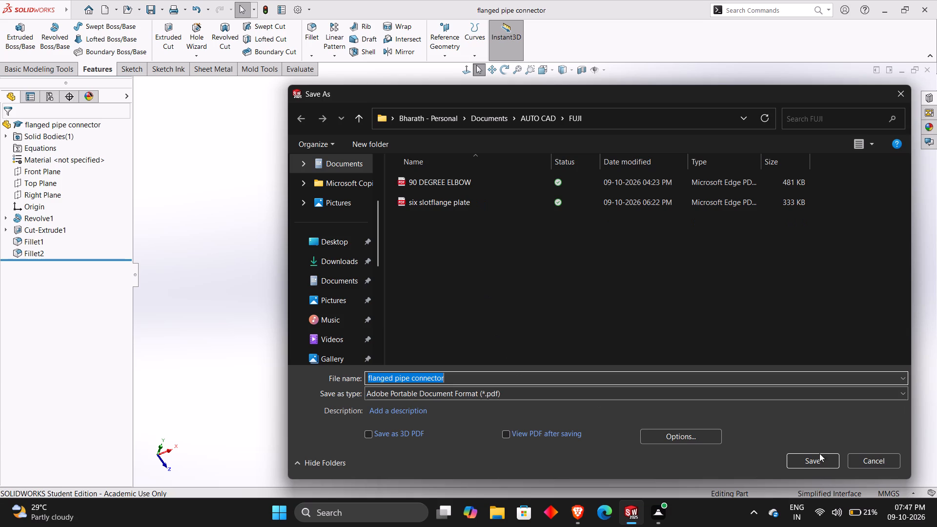
{"action": "left_click", "coordinate": [819, 459]}
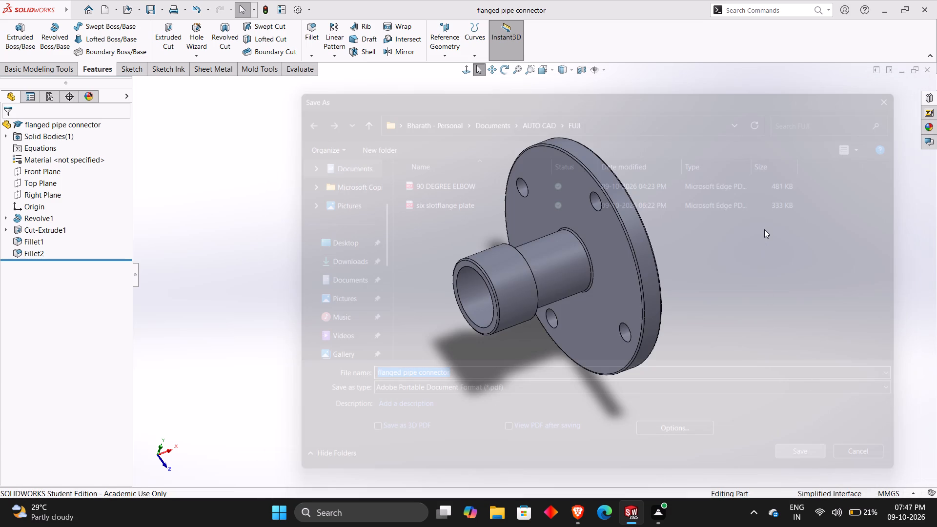
{"action": "left_click", "coordinate": [764, 229]}
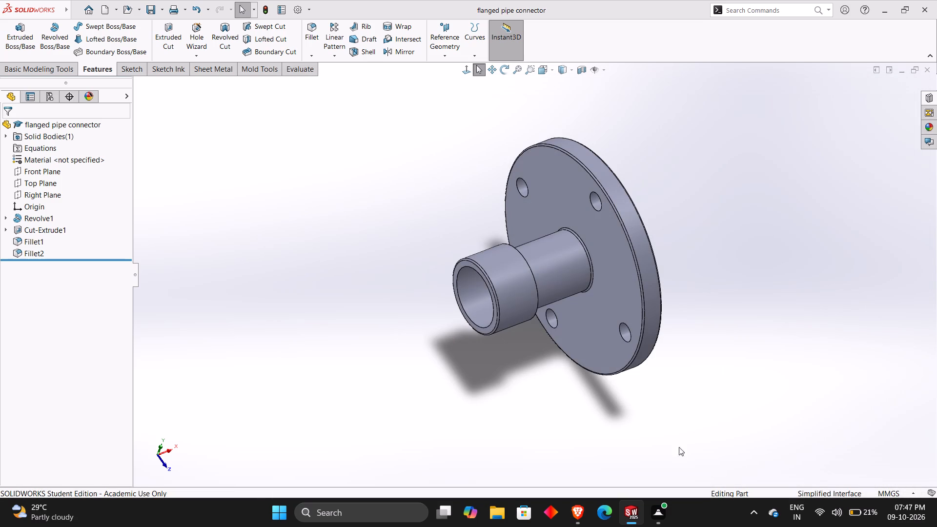
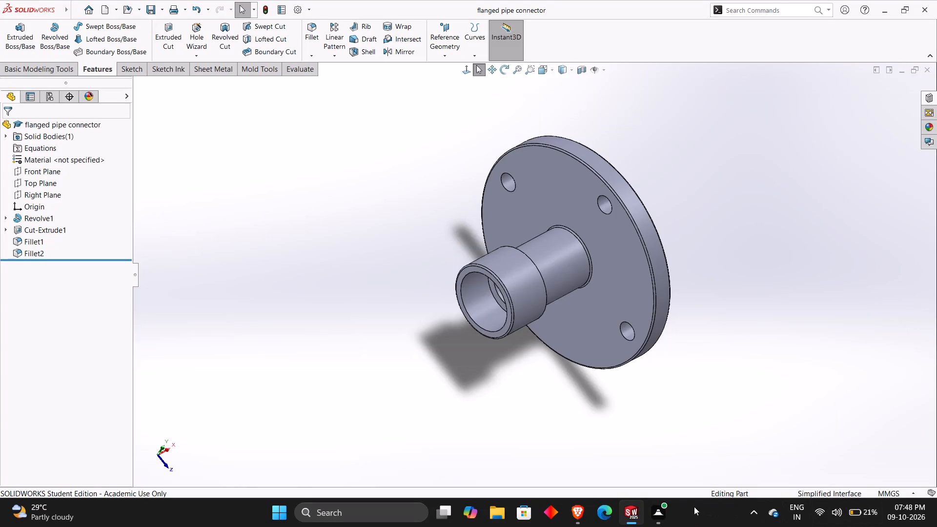
Examine the saved flanged pipe connector from the hub side, the flat disc face and the edge-on side.
{"action": "middle_click_drag", "start_coordinate": [667, 384], "coordinate": [564, 389]}
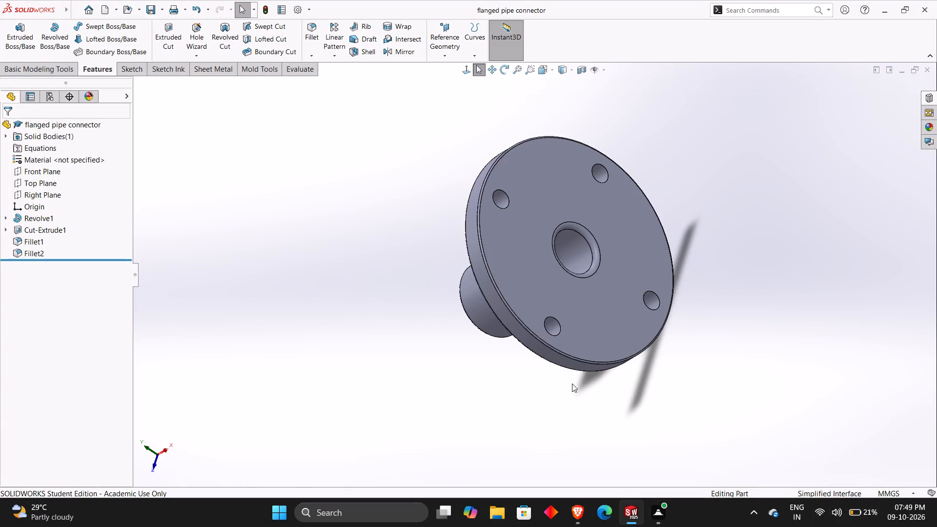
{"action": "middle_click_drag", "start_coordinate": [582, 379], "coordinate": [614, 297]}
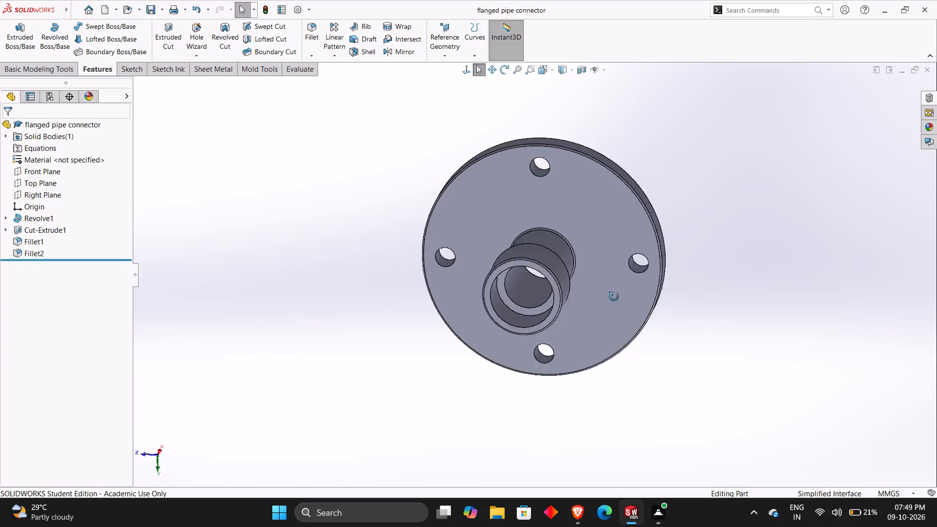
{"action": "middle_click_drag", "start_coordinate": [614, 297], "coordinate": [486, 221]}
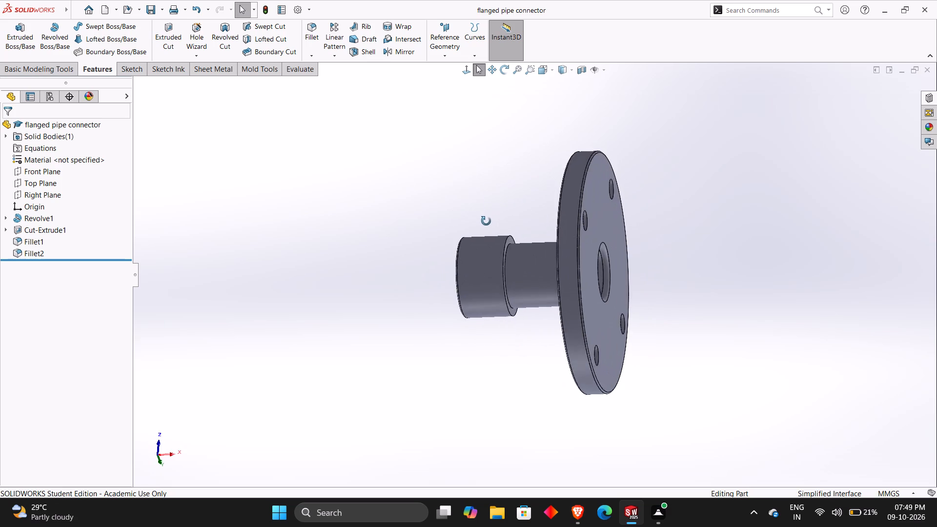
{"action": "middle_click_drag", "start_coordinate": [486, 221], "coordinate": [569, 368]}
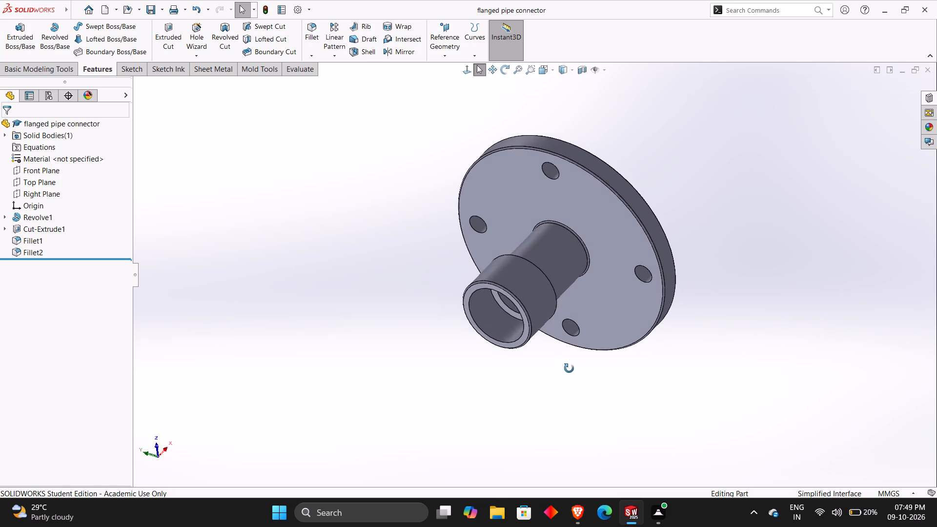
{"action": "middle_click_drag", "start_coordinate": [569, 368], "coordinate": [558, 363]}
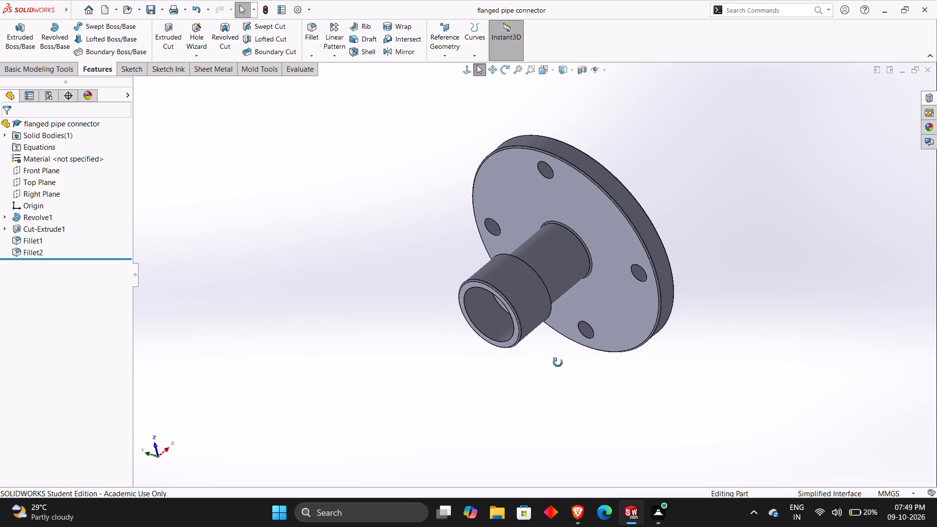
{"action": "middle_click_drag", "start_coordinate": [558, 363], "coordinate": [528, 347]}
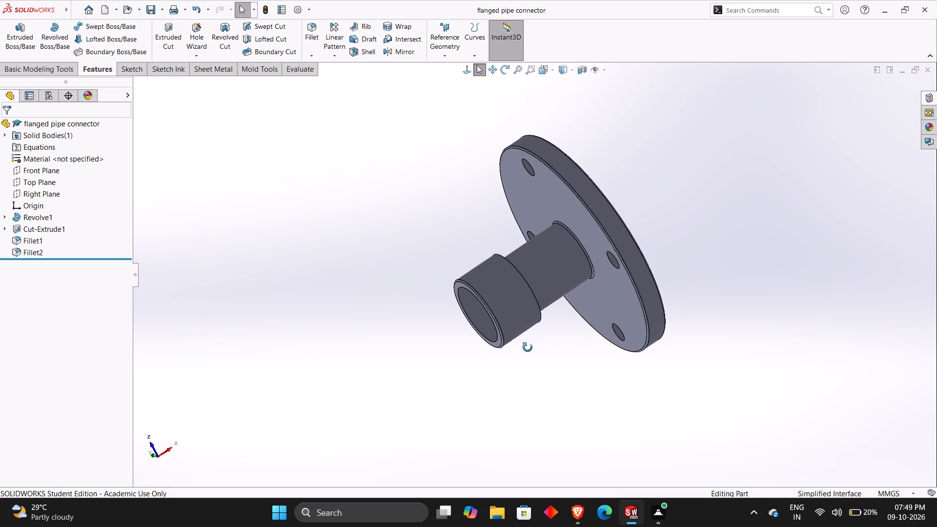
{"action": "middle_click_drag", "start_coordinate": [528, 347], "coordinate": [528, 348]}
{"action": "middle_click_drag", "start_coordinate": [507, 410], "coordinate": [501, 360]}
{"action": "middle_click_drag", "start_coordinate": [416, 355], "coordinate": [385, 361]}
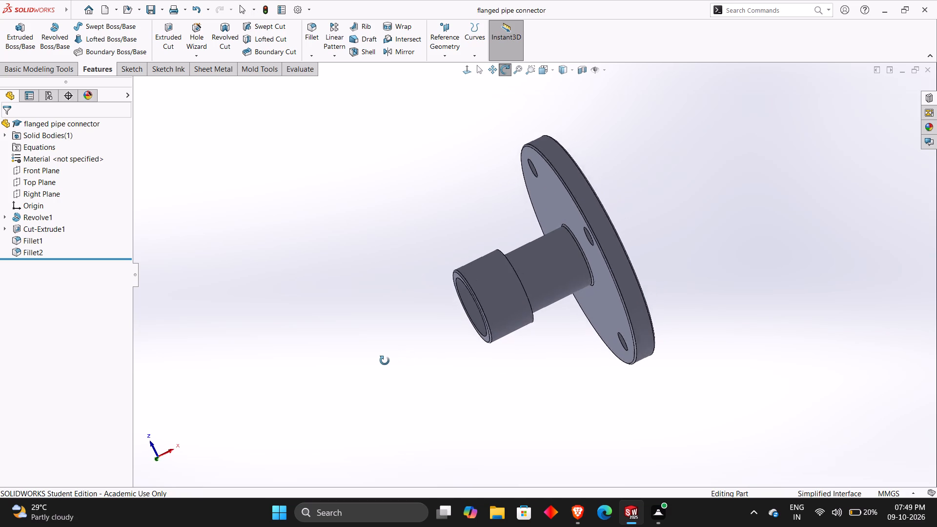
{"action": "middle_click_drag", "start_coordinate": [385, 361], "coordinate": [403, 349]}
{"action": "middle_click_drag", "start_coordinate": [409, 361], "coordinate": [458, 349]}
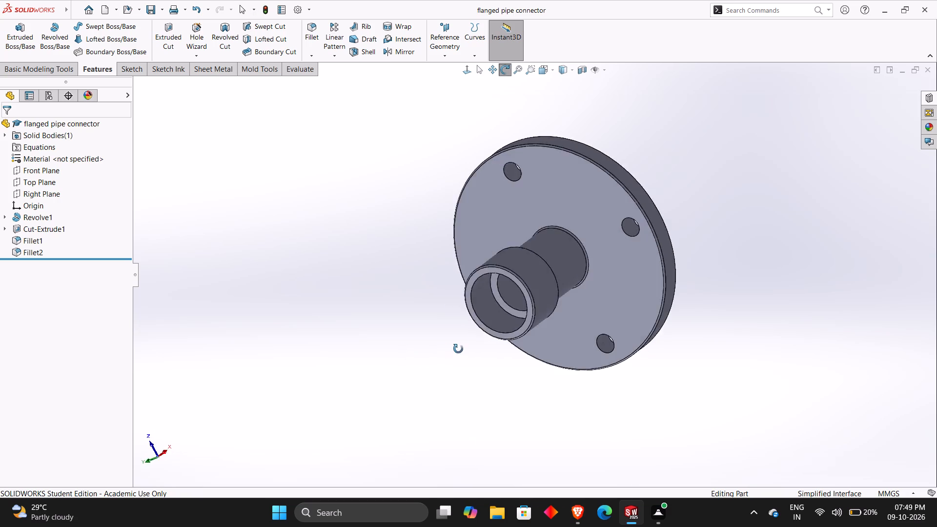
{"action": "middle_click_drag", "start_coordinate": [458, 349], "coordinate": [853, 245]}
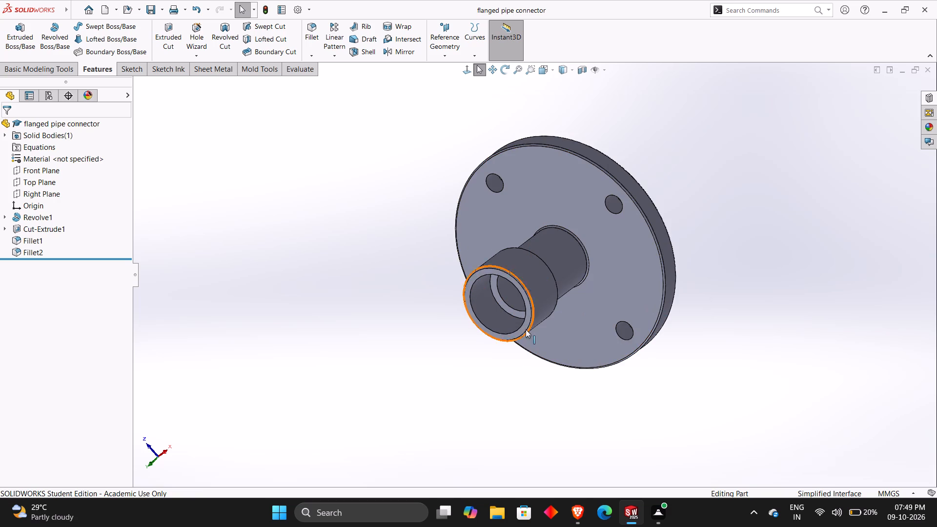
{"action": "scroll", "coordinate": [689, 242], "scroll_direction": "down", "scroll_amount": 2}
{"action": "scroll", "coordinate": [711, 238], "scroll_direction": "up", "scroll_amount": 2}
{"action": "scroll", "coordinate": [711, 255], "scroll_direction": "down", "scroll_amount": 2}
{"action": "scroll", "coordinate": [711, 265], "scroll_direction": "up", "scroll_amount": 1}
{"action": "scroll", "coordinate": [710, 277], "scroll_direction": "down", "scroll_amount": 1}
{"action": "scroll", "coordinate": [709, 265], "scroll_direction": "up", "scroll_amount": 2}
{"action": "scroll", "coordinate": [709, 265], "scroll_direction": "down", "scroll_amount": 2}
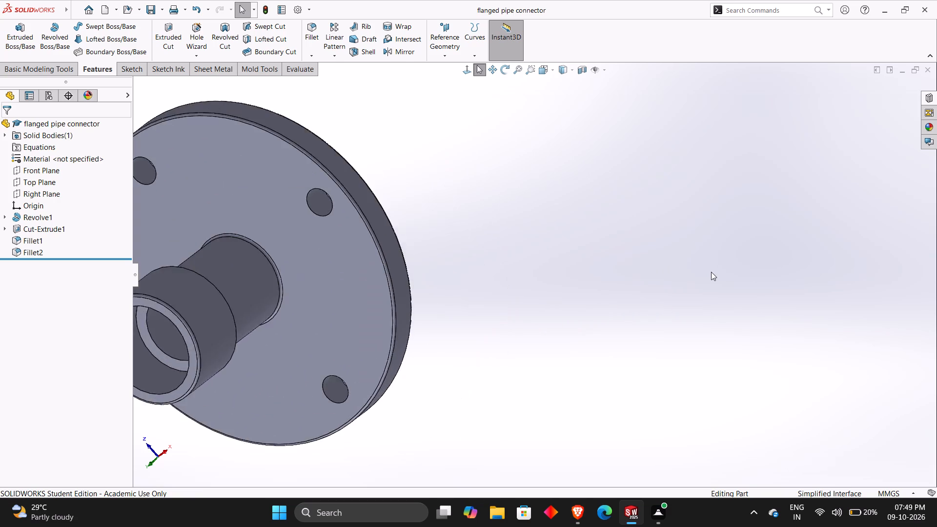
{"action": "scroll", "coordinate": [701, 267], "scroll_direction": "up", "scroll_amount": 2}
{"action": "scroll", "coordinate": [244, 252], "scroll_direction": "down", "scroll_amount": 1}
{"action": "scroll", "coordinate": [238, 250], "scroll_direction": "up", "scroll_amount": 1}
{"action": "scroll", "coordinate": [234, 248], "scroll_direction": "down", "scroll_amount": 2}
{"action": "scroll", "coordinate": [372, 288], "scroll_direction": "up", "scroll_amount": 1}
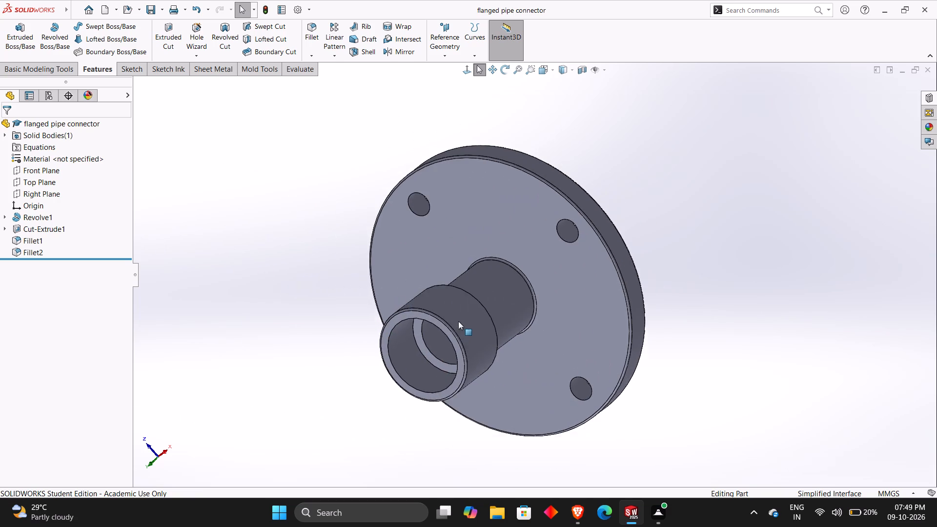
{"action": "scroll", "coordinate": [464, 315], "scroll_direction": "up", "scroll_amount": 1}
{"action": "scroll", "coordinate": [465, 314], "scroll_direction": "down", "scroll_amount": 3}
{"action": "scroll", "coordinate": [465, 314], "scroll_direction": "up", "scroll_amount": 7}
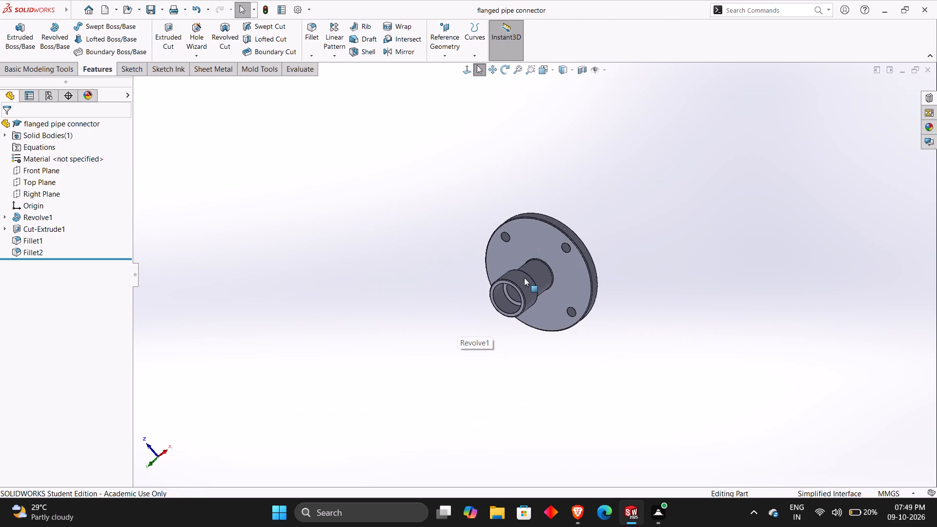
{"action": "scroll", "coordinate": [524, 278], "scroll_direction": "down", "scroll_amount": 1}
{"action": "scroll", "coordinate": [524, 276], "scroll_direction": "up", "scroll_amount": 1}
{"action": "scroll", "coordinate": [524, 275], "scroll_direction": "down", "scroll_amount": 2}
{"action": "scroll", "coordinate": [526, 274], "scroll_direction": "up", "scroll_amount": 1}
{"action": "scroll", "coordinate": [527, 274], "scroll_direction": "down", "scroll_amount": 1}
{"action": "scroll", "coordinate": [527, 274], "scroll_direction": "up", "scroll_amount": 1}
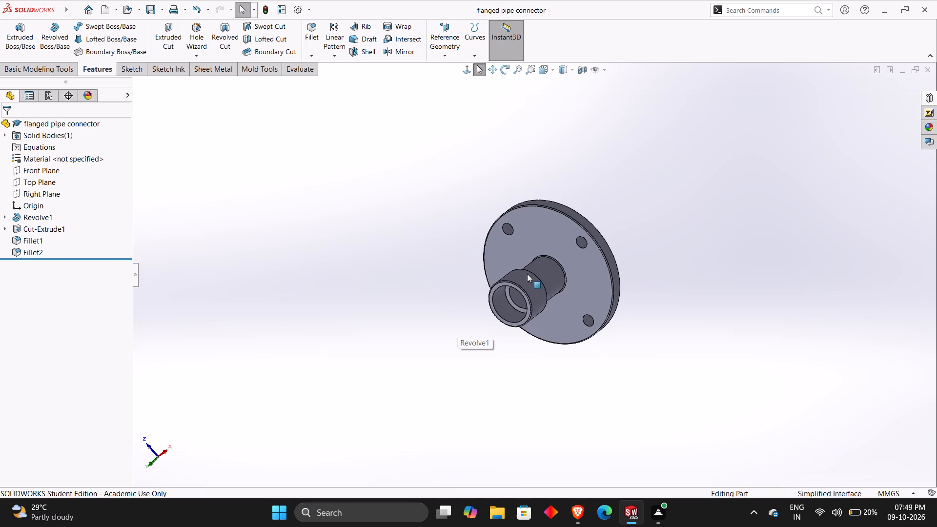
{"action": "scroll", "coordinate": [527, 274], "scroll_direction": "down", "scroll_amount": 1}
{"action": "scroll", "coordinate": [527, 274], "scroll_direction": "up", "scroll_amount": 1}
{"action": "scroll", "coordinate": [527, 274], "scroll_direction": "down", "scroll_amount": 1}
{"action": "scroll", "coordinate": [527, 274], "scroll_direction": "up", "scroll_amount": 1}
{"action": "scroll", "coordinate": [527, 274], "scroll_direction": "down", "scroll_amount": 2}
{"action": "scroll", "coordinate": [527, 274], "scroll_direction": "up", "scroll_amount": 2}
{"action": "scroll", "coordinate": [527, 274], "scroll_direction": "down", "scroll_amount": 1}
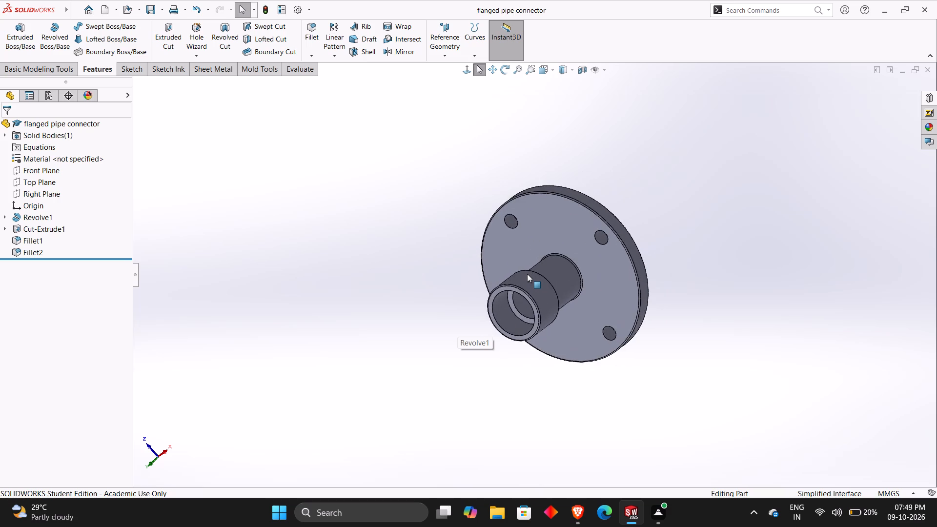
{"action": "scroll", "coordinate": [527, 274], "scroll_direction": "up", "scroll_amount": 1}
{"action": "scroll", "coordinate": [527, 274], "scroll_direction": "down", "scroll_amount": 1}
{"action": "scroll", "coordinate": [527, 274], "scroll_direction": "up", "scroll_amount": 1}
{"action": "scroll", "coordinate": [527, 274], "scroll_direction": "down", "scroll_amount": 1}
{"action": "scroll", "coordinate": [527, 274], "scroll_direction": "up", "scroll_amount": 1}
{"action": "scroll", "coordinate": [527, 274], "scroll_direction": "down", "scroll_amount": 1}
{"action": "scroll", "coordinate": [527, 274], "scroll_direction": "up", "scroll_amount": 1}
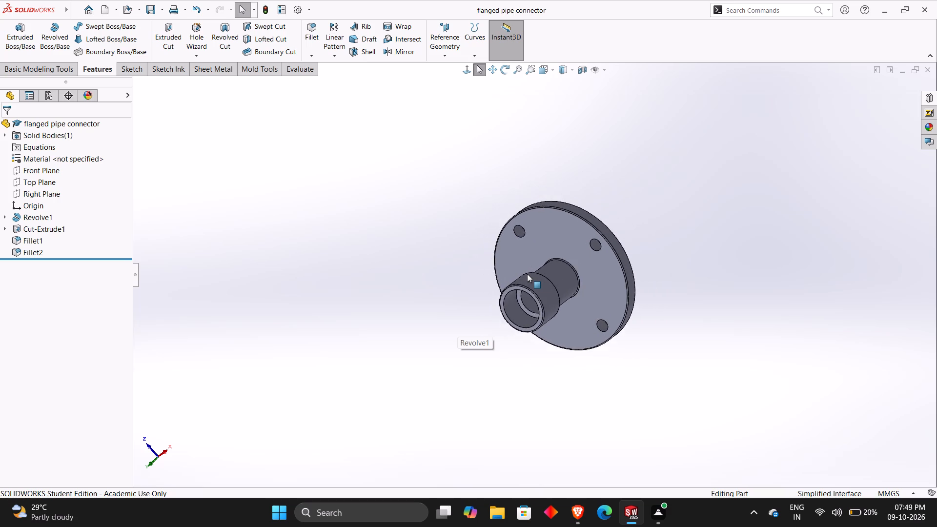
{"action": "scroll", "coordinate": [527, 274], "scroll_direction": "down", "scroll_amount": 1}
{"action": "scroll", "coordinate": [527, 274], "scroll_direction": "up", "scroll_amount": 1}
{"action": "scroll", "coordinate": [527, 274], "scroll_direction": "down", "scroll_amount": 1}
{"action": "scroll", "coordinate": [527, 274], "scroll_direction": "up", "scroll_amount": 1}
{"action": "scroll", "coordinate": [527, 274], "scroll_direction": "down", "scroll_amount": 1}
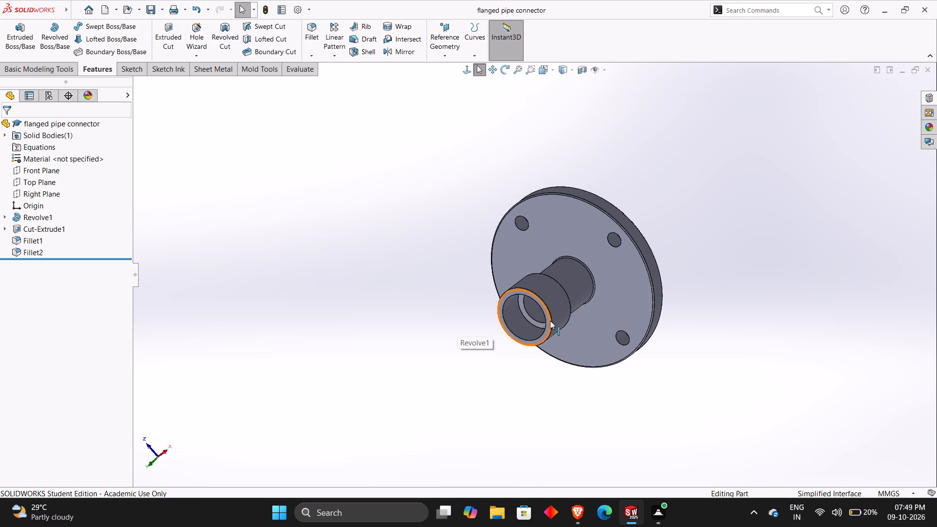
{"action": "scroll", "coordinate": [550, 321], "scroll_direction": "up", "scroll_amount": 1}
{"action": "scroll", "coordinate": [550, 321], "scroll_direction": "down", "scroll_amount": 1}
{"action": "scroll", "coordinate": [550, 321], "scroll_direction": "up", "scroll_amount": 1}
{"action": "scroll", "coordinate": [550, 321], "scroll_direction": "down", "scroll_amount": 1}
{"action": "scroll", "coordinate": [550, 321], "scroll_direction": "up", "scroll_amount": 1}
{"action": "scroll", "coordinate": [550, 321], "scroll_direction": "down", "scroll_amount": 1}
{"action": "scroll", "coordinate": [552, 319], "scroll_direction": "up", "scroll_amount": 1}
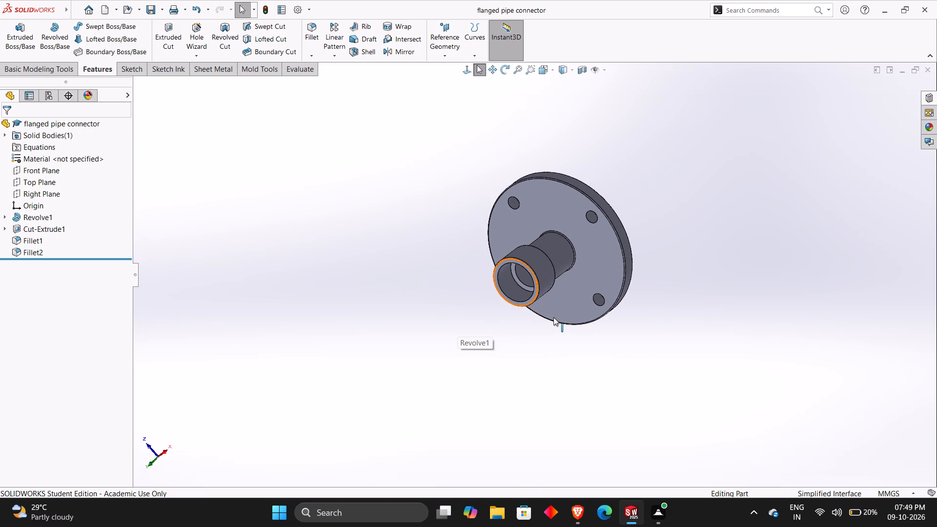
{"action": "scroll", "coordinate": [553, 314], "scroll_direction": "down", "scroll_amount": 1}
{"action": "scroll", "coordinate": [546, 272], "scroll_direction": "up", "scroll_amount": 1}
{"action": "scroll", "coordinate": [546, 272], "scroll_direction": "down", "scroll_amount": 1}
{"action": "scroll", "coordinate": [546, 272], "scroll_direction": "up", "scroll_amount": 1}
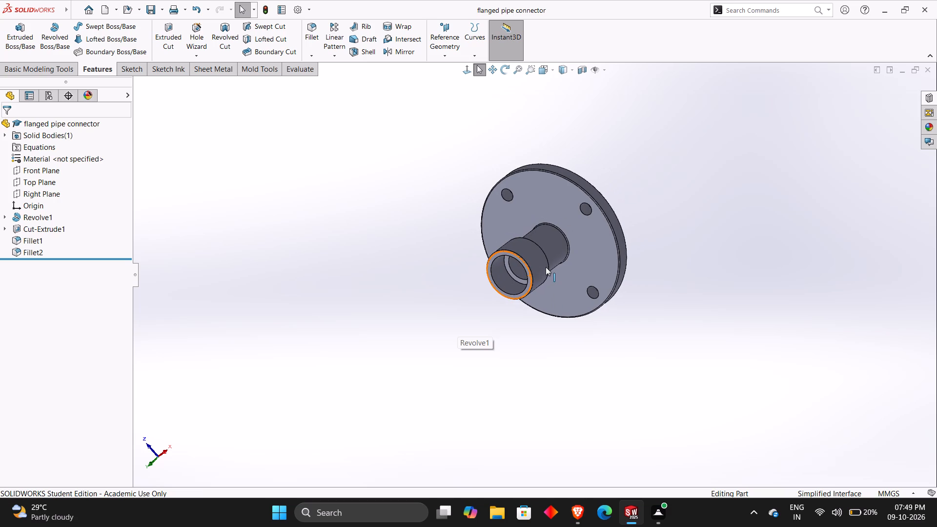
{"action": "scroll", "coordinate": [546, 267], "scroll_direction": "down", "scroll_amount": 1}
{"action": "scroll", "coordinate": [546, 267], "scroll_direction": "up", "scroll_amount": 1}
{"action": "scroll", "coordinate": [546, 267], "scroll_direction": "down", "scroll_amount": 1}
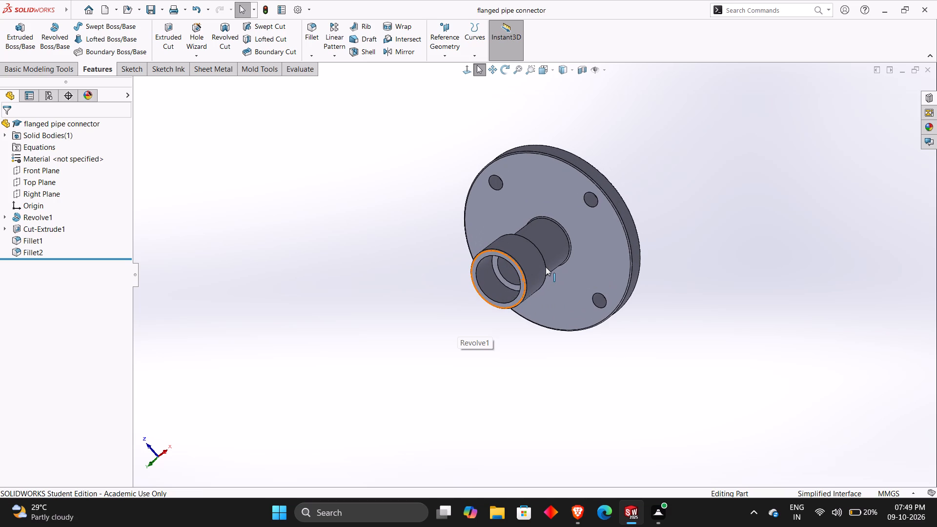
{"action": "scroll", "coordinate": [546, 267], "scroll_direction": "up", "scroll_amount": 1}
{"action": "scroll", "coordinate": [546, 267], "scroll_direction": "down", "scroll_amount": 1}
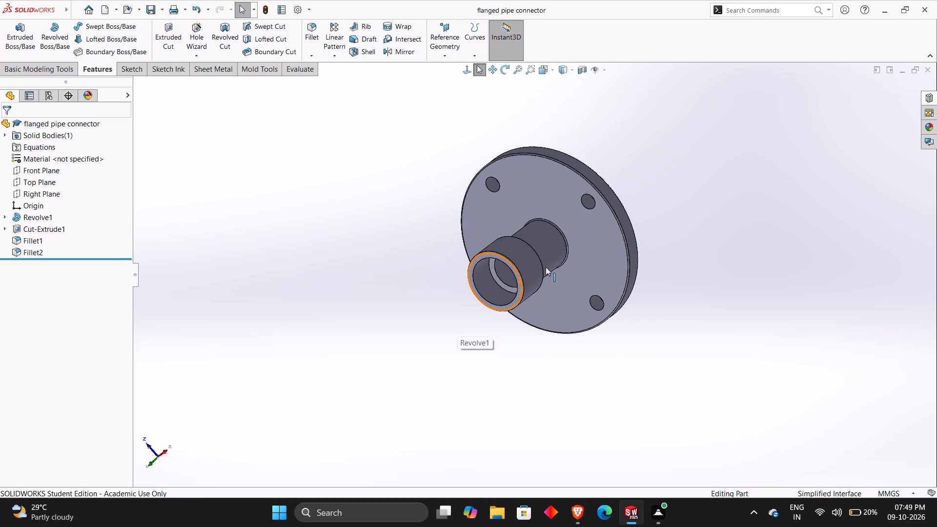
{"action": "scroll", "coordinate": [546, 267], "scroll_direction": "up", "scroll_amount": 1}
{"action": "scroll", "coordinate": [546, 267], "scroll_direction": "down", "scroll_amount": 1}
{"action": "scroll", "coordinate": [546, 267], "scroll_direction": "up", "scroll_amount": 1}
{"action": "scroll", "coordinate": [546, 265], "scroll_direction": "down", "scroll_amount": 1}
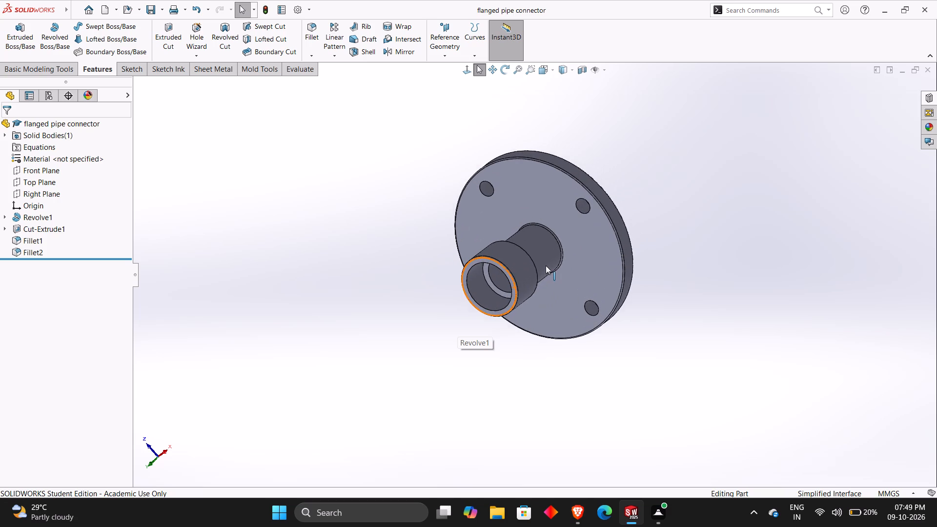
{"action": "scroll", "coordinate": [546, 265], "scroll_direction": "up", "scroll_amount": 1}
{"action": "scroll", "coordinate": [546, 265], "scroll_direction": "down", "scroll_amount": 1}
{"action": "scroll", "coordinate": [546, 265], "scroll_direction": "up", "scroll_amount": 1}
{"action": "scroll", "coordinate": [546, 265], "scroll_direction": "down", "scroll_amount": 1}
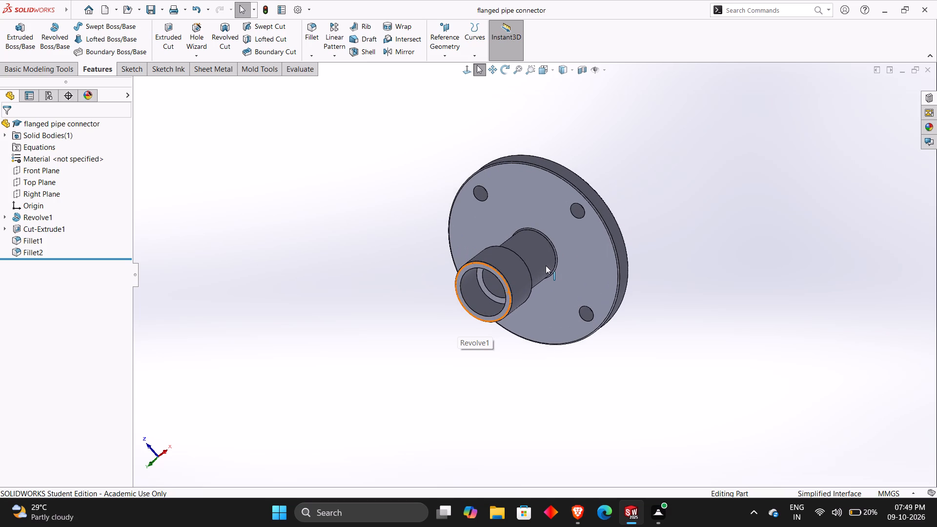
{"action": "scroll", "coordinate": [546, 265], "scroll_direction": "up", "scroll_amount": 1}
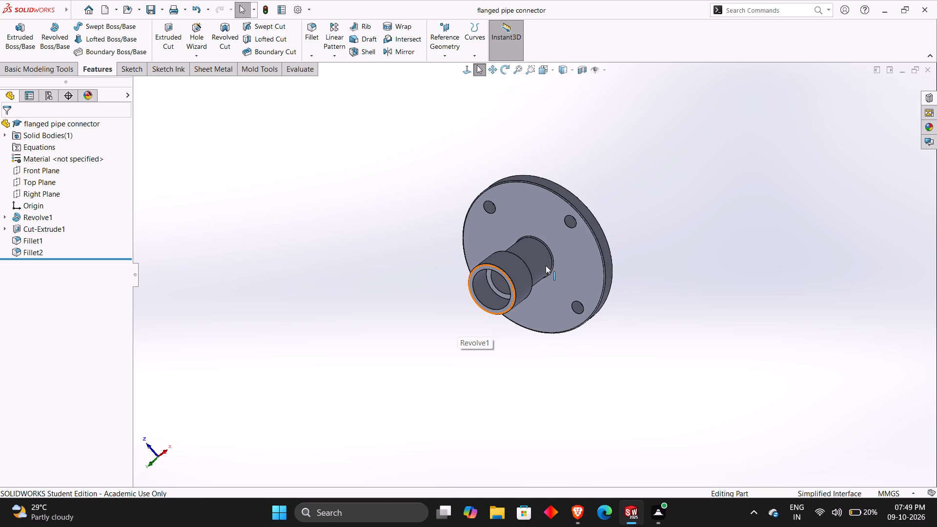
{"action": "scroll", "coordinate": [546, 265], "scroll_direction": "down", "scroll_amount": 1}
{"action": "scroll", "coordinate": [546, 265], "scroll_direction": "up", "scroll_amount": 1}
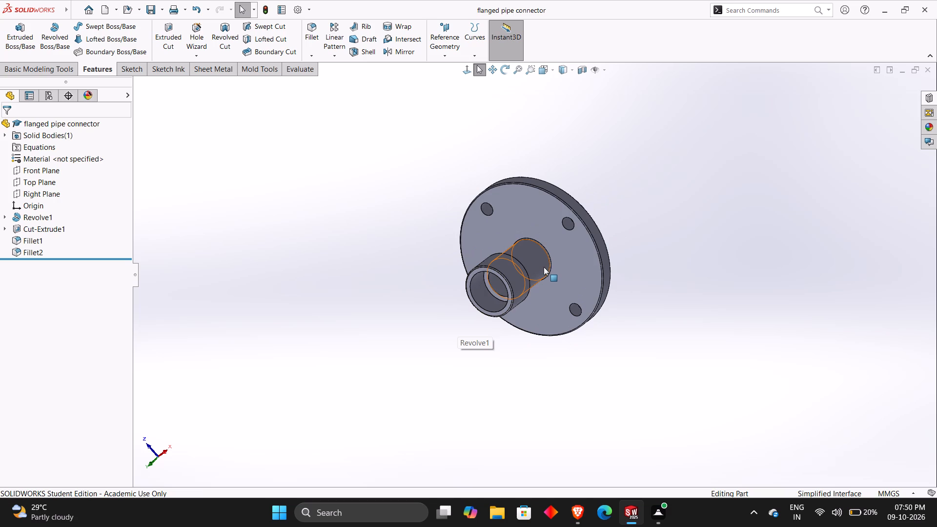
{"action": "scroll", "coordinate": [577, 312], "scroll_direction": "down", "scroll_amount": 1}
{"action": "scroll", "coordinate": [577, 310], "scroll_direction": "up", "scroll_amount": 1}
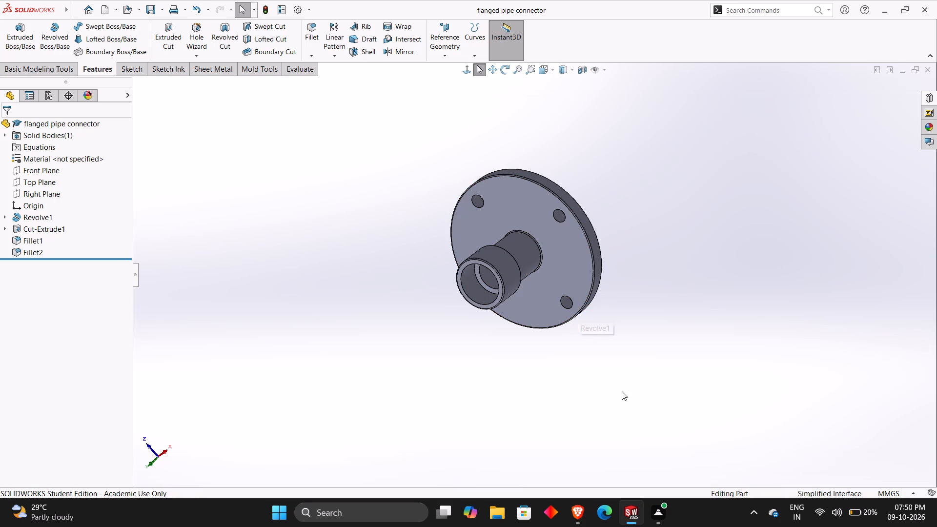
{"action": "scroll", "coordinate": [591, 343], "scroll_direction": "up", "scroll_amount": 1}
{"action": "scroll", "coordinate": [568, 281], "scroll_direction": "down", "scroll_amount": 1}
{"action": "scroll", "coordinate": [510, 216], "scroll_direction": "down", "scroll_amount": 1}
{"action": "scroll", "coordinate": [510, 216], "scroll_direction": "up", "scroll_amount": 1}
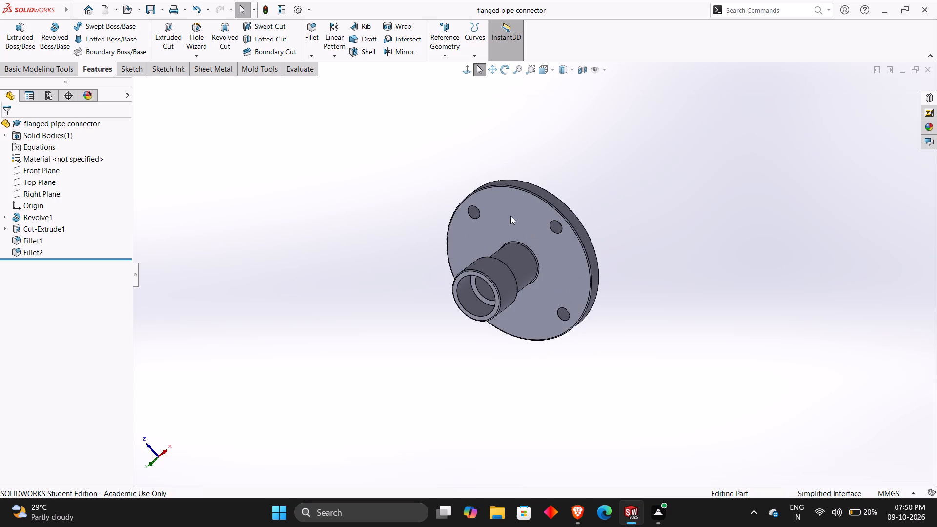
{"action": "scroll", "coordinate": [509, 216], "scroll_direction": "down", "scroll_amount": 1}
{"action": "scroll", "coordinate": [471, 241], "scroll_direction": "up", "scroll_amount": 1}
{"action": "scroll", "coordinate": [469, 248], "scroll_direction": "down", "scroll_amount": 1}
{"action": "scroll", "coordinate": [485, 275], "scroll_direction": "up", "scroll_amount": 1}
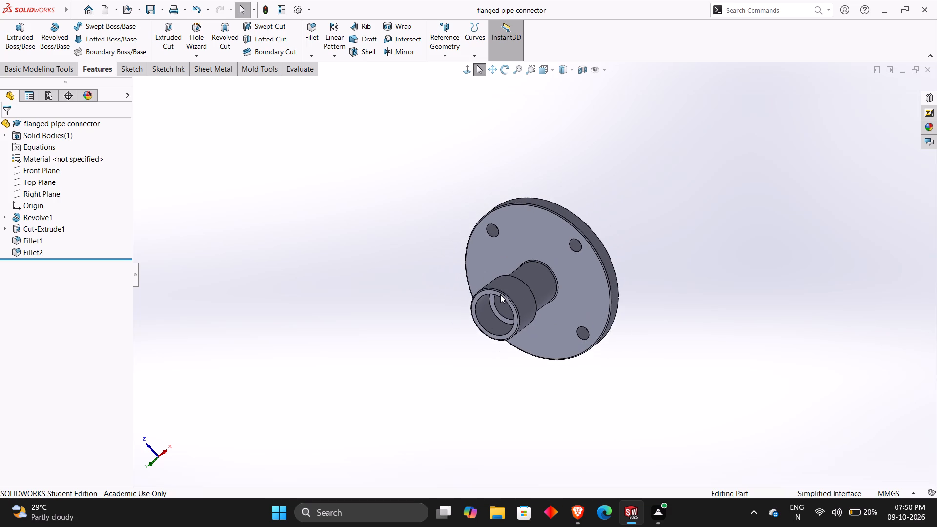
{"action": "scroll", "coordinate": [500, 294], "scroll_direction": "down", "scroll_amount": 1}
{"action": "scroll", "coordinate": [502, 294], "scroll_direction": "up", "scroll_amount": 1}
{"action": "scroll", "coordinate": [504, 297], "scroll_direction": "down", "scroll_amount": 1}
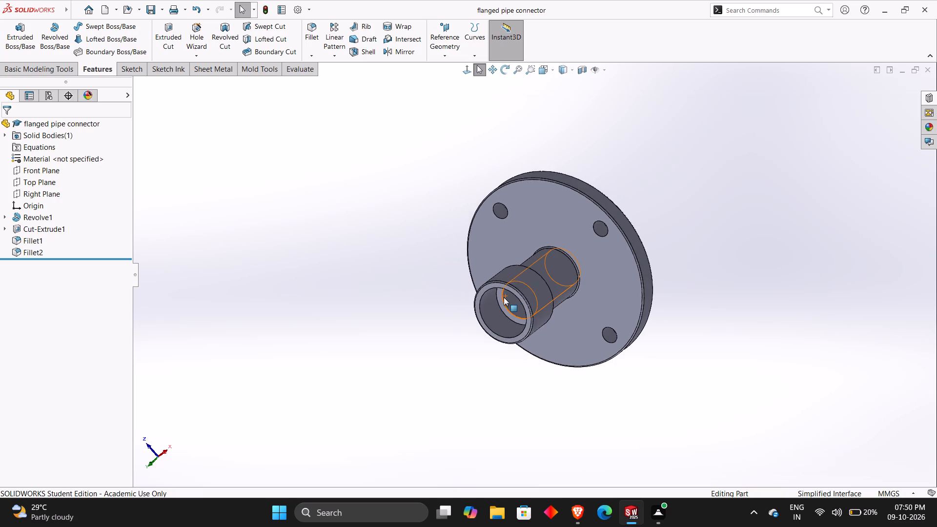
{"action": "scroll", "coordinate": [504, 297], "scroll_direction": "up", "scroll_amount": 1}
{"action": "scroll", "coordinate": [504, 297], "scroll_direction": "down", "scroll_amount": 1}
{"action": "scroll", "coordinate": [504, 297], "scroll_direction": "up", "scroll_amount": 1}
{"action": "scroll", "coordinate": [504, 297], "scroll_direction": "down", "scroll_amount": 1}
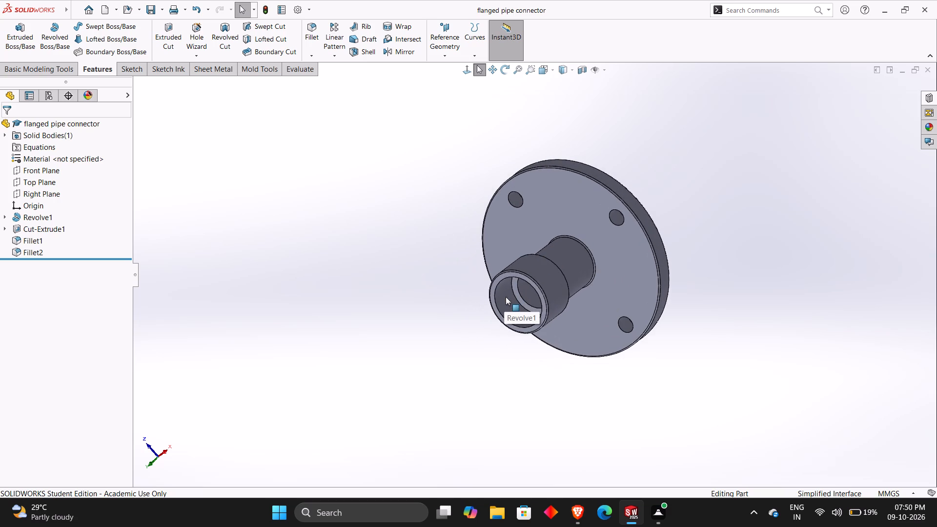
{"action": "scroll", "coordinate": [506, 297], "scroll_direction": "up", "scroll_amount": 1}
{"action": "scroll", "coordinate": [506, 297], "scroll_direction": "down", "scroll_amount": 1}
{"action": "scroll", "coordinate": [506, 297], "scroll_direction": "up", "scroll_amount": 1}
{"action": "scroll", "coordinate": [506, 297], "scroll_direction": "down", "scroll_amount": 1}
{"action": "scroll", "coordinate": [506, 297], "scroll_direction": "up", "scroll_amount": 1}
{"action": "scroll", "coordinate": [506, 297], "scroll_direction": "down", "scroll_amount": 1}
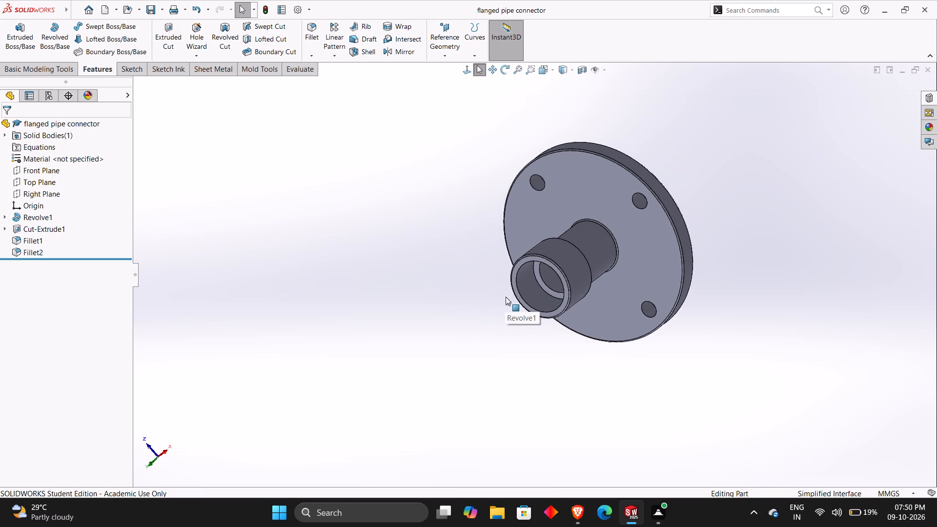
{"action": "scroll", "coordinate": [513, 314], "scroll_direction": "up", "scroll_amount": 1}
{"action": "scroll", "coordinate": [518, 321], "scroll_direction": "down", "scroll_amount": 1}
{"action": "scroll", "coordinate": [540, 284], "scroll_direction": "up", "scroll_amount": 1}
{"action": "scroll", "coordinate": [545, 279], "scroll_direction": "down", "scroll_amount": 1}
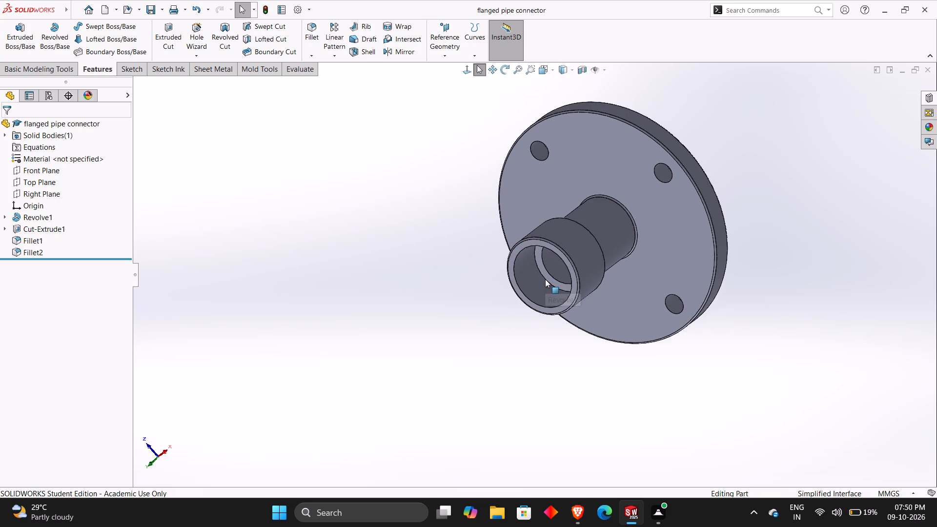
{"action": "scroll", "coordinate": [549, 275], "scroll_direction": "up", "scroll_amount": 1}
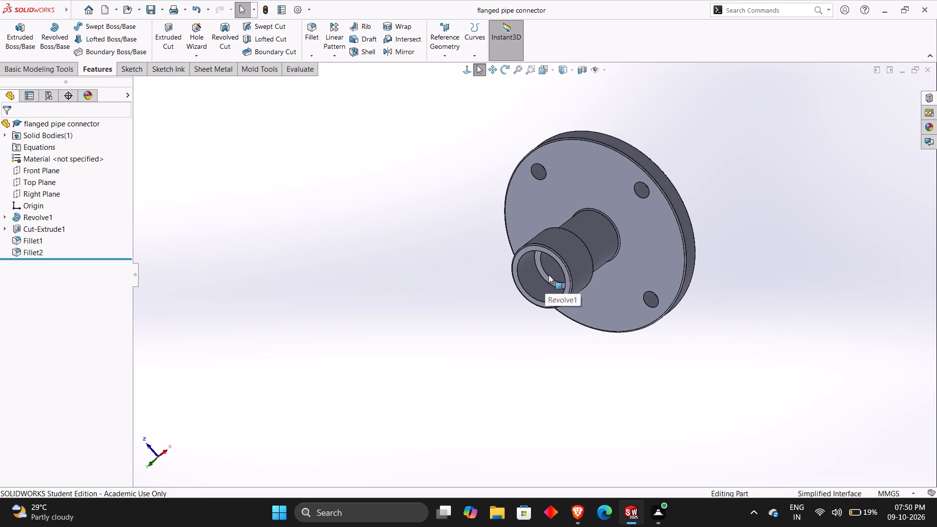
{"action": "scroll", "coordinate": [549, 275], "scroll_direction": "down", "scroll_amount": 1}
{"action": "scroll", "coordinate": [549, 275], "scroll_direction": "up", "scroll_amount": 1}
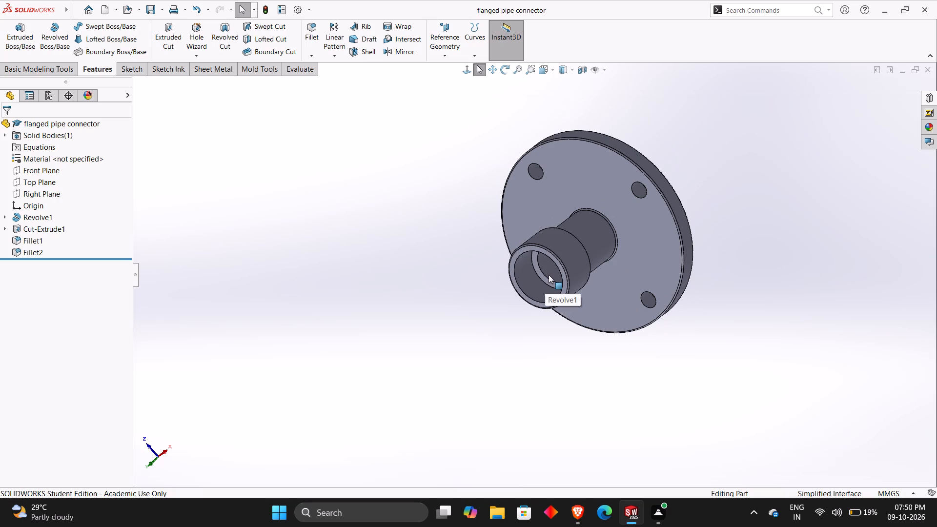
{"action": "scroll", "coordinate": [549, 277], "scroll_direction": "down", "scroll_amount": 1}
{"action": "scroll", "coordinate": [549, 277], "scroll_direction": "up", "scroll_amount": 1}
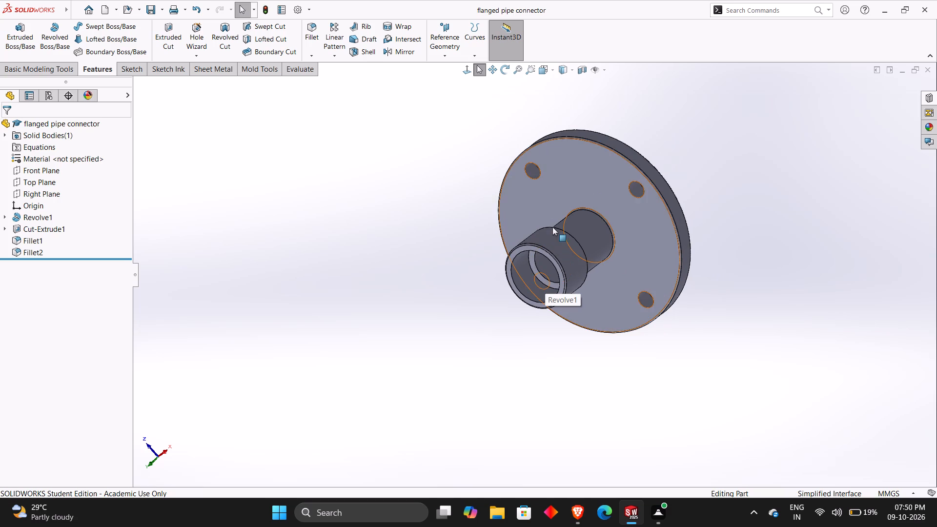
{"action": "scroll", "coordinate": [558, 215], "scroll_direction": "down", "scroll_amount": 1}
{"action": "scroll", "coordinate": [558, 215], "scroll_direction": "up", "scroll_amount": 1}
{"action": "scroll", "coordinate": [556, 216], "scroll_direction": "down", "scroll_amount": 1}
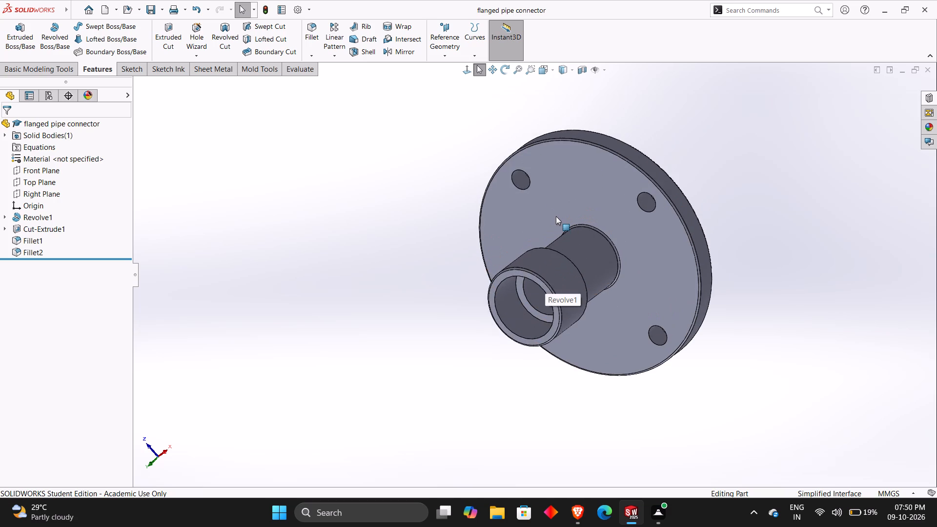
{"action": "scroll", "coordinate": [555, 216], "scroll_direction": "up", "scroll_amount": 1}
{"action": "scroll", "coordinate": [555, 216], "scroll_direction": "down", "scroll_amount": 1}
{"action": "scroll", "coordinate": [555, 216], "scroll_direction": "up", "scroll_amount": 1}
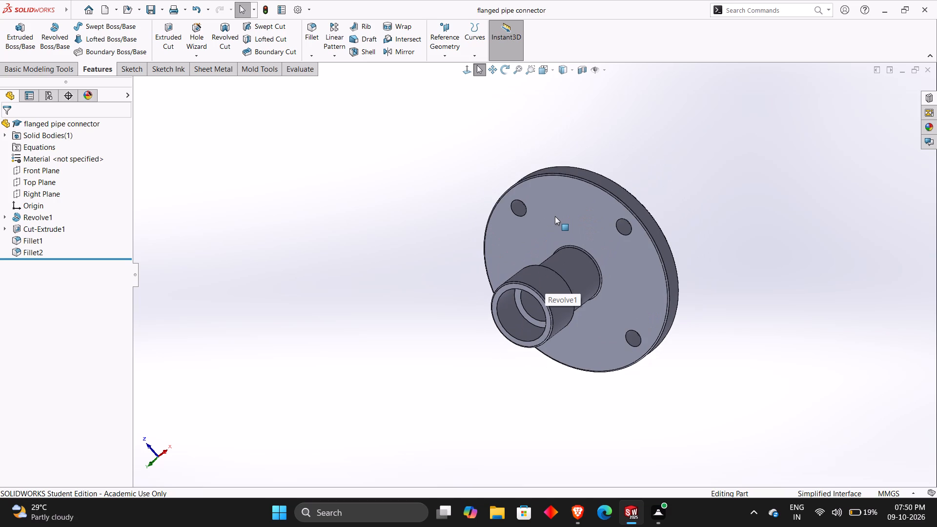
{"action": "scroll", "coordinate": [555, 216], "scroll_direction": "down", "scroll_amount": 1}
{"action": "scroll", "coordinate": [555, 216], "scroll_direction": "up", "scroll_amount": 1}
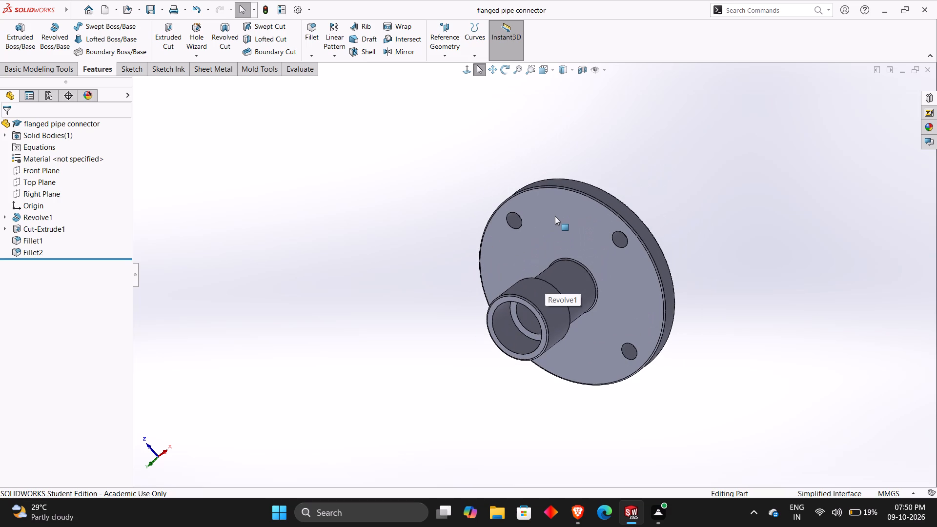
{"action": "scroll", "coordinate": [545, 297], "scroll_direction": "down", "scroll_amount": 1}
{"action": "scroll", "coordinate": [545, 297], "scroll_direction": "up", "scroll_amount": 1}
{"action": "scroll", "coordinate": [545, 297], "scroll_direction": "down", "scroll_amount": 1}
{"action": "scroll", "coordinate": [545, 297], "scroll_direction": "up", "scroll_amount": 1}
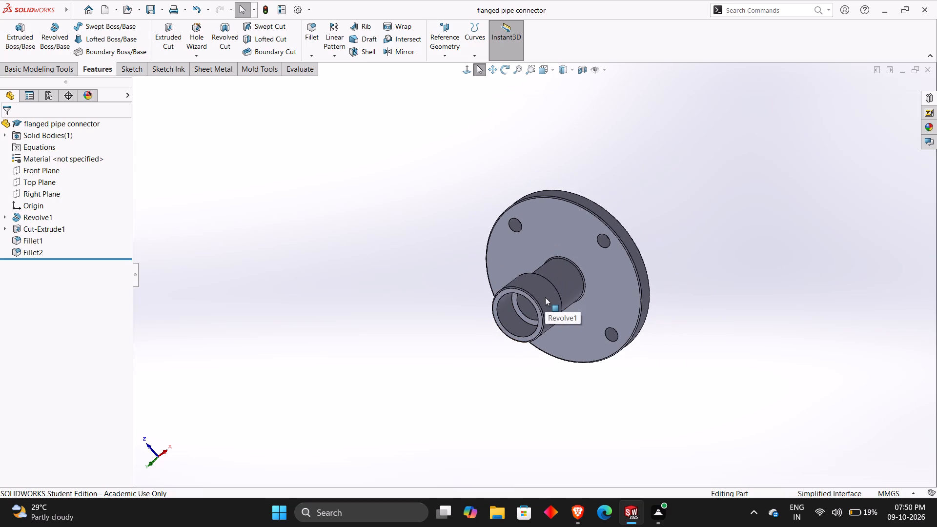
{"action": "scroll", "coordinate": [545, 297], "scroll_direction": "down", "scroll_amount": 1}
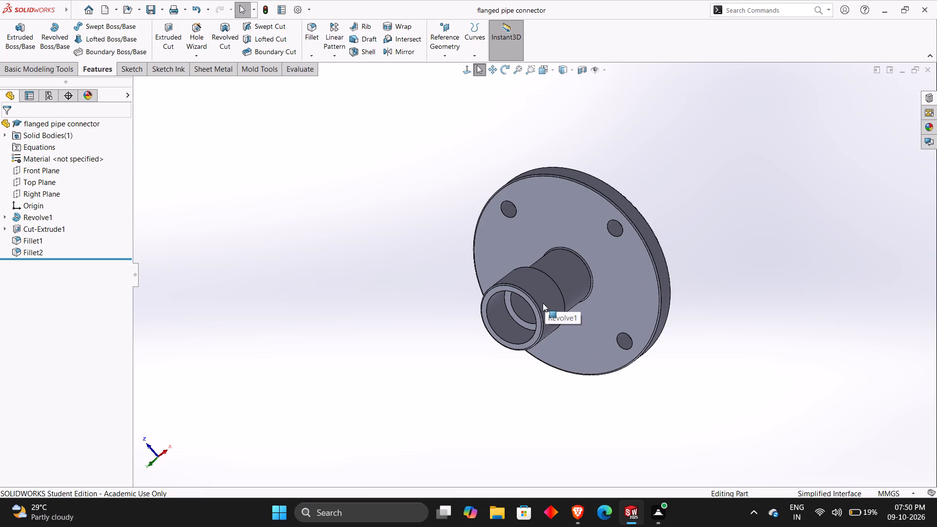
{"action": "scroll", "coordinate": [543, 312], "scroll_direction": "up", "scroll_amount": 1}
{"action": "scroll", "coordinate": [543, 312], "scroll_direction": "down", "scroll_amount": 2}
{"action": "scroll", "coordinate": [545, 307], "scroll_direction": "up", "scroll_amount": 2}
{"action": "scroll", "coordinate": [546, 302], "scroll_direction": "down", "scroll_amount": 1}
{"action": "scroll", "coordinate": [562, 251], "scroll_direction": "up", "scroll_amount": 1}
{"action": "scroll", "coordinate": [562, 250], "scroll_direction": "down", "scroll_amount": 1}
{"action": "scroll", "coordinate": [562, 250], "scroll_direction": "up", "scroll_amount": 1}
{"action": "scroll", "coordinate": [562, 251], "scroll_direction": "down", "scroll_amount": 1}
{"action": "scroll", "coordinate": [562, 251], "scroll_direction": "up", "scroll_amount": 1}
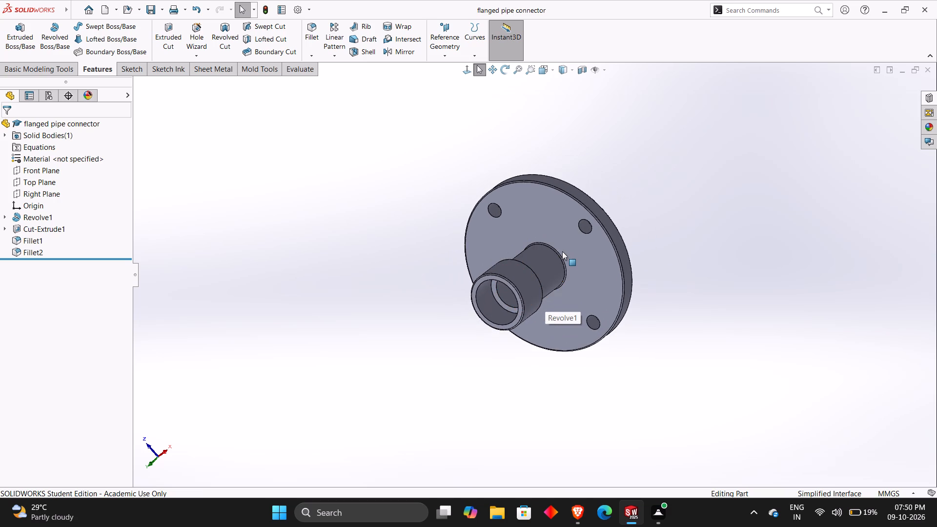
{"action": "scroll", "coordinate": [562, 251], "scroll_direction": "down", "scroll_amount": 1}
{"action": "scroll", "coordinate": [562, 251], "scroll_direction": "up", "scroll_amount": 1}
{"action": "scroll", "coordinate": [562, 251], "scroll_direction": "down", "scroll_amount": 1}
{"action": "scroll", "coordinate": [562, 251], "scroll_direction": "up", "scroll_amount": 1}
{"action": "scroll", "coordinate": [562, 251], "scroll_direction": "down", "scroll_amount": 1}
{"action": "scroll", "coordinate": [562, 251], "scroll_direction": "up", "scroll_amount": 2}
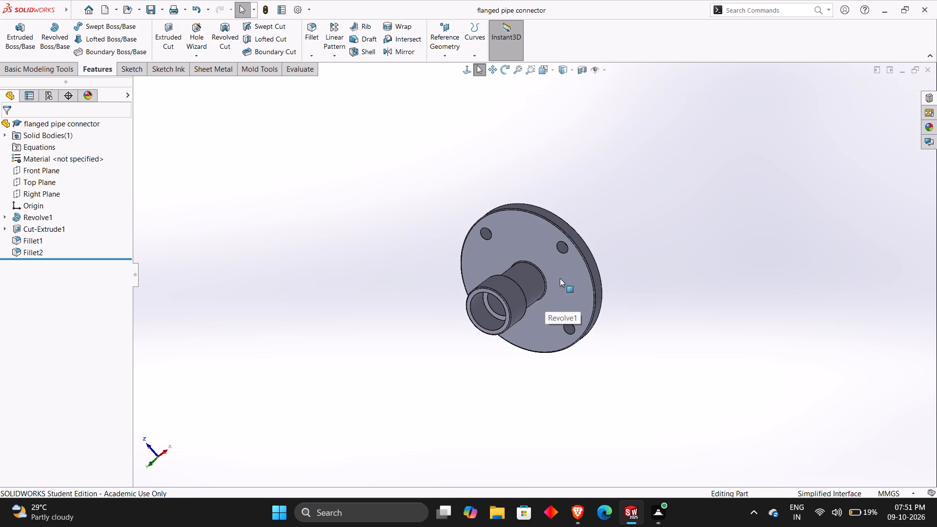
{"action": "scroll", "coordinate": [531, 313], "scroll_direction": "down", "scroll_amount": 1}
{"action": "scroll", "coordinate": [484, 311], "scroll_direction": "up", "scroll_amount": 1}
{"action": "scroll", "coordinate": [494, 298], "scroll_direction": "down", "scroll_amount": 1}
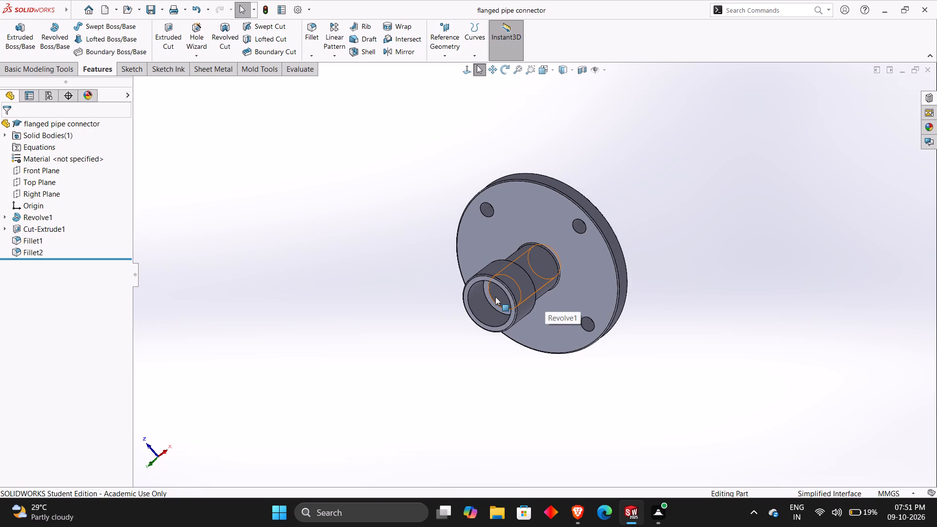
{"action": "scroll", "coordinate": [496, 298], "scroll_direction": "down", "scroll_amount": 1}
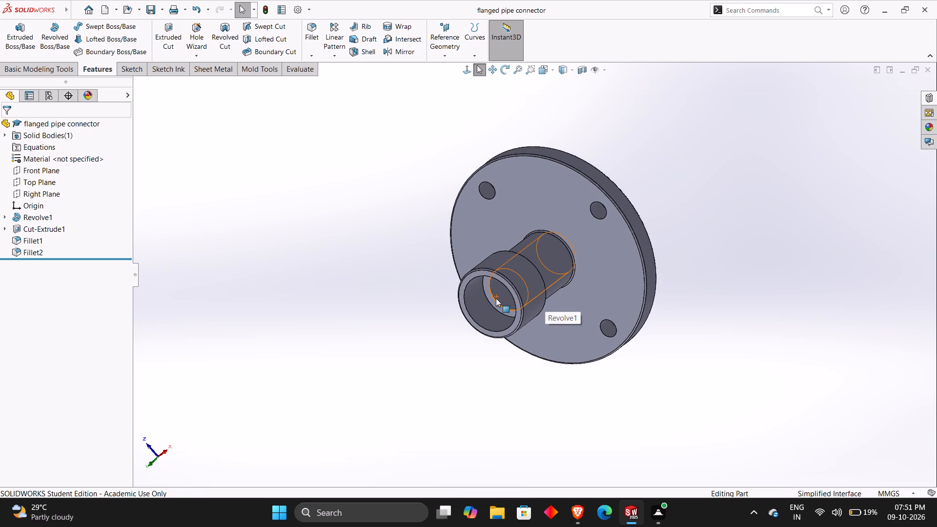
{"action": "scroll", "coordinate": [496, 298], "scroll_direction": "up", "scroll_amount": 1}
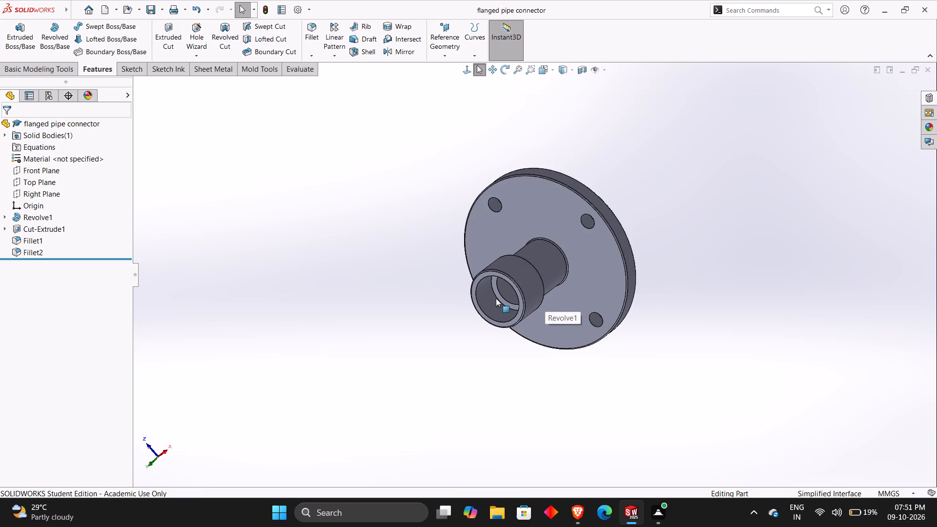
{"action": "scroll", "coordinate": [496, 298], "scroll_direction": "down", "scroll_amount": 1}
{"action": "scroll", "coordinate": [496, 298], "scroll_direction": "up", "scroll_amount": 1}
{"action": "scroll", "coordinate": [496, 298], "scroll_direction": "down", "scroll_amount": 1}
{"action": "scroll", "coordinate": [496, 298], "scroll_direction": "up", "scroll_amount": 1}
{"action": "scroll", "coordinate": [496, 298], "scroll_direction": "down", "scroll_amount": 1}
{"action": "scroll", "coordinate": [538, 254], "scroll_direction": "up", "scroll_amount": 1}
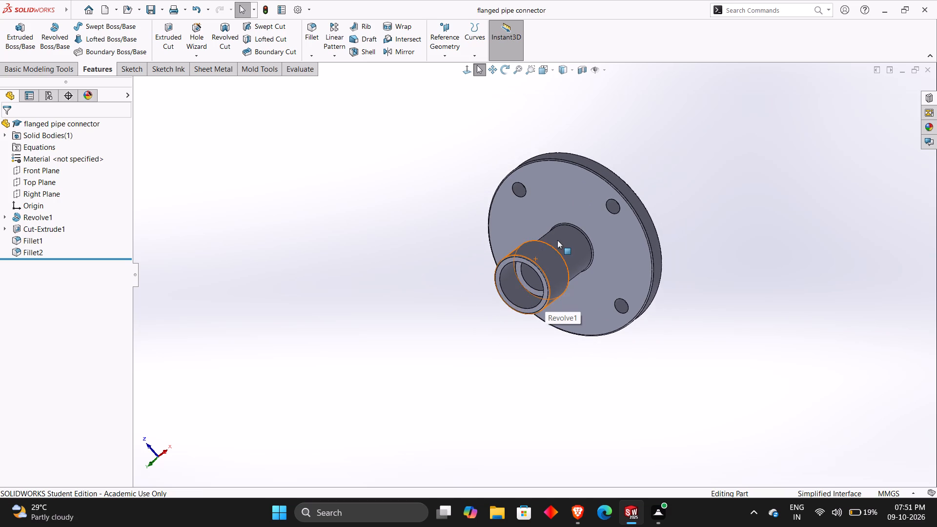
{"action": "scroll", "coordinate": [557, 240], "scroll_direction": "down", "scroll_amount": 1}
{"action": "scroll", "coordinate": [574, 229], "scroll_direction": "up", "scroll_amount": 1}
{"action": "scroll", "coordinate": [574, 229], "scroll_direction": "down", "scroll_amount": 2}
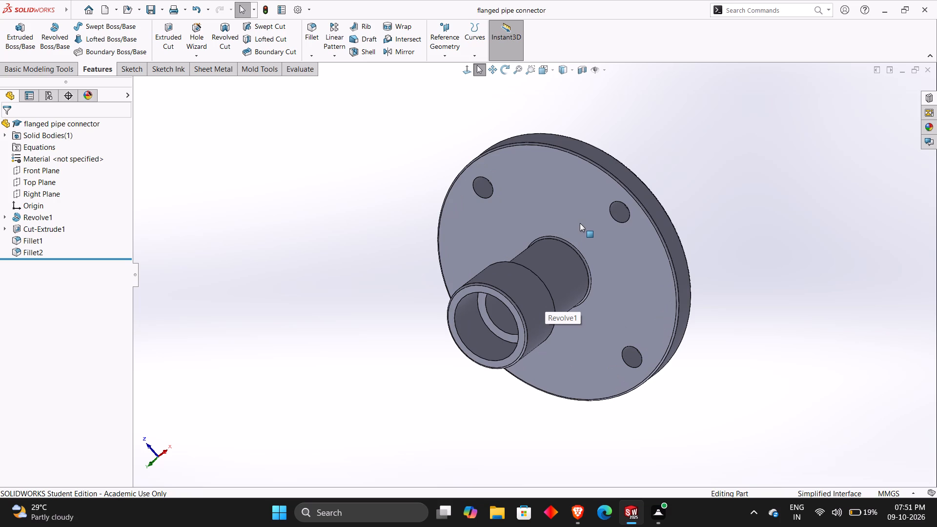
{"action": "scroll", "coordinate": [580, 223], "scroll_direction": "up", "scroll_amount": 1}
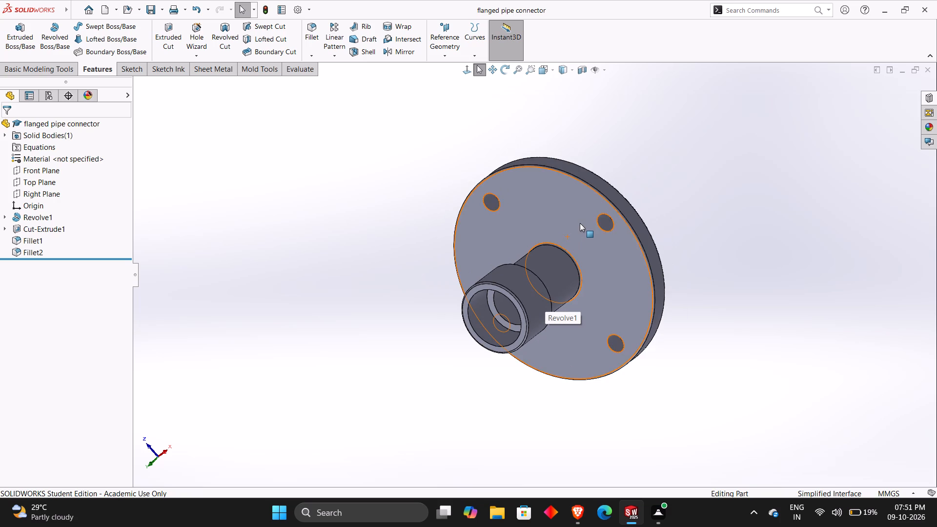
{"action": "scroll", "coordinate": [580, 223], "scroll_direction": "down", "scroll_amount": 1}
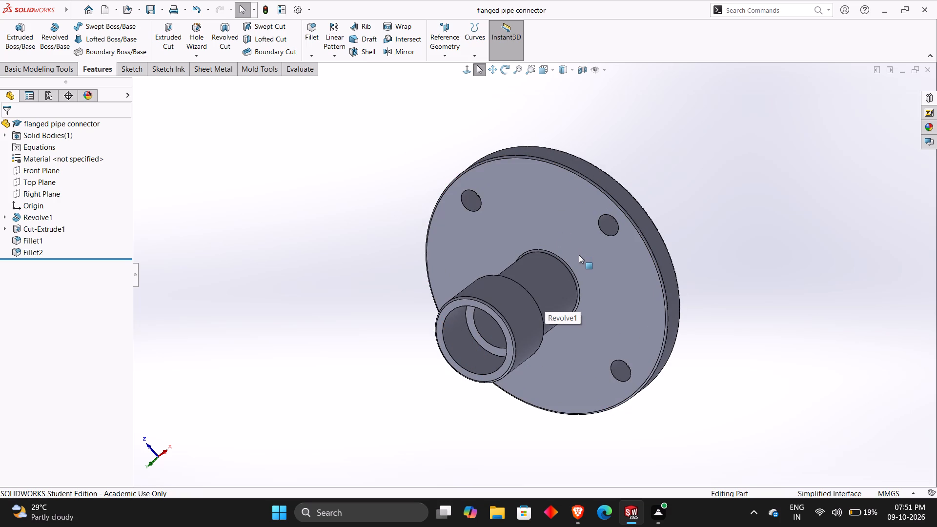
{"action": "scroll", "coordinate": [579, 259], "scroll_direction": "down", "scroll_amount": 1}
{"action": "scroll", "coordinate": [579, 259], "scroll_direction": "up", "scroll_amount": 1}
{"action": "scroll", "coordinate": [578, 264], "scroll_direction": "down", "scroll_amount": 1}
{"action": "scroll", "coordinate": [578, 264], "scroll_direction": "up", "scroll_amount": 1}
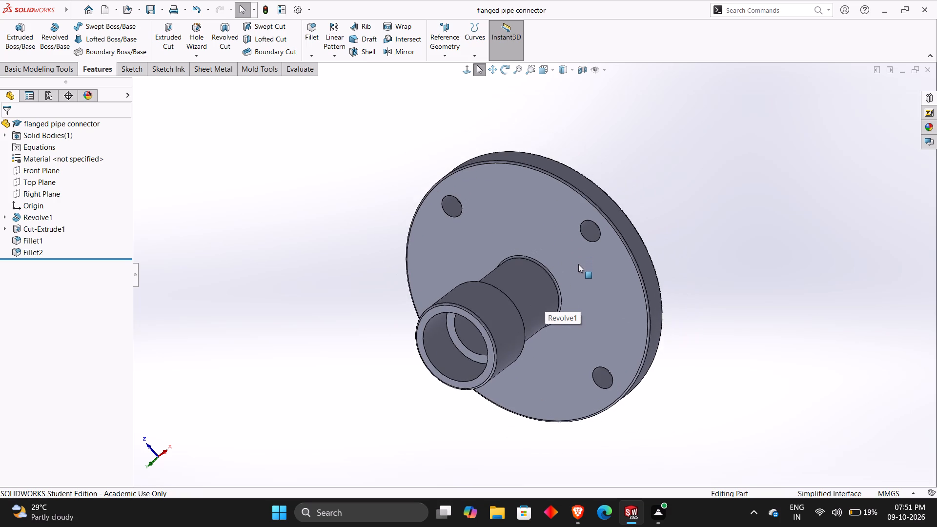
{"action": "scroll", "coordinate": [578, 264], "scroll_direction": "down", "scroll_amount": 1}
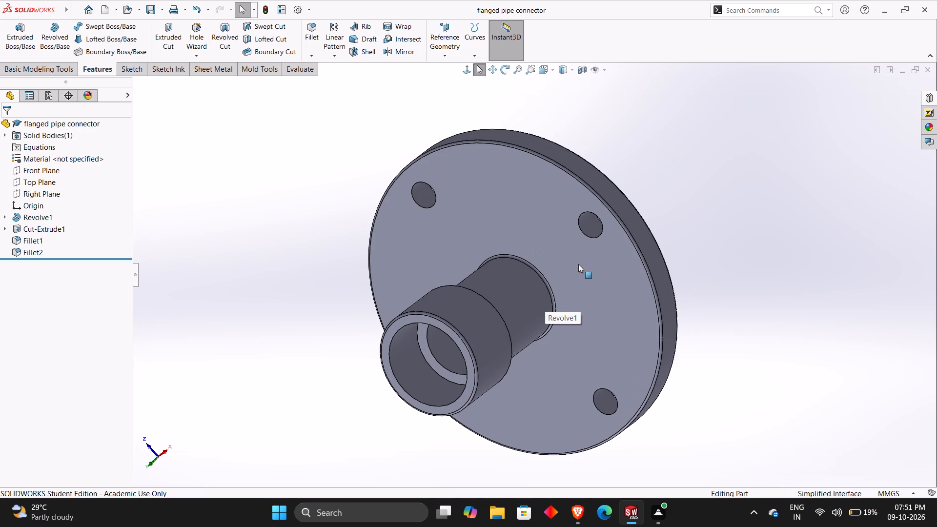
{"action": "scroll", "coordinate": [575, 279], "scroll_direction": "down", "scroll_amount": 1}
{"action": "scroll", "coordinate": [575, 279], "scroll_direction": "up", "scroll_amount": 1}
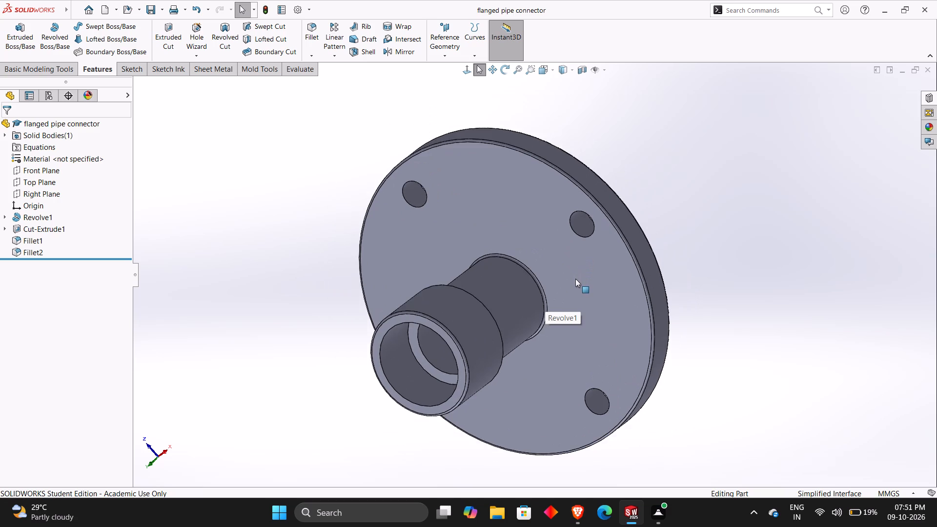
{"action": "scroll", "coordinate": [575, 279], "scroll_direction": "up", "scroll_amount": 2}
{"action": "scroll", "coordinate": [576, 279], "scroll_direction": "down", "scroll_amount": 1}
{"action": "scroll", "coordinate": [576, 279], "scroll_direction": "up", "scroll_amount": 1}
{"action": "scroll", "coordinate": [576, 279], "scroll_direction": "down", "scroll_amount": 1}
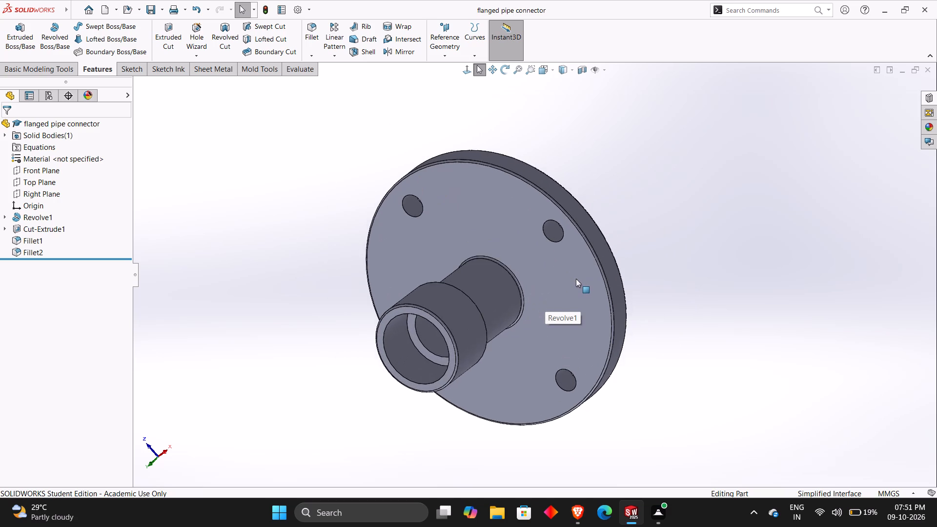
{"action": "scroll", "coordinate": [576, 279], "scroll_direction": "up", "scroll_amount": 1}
Examine the flanged pipe connector from its flat disc face, its edge-on side and the open end of the stepped hub.
{"action": "middle_click_drag", "start_coordinate": [576, 284], "coordinate": [360, 375]}
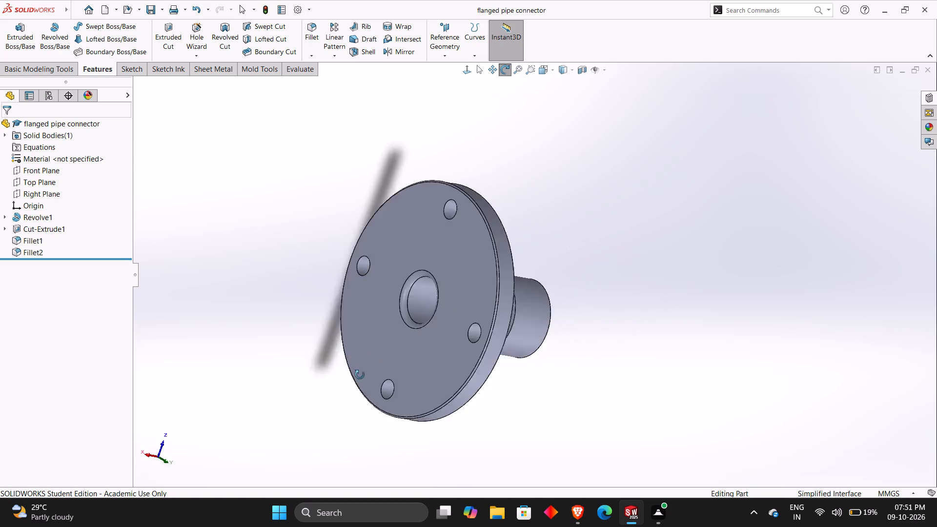
{"action": "middle_click_drag", "start_coordinate": [360, 375], "coordinate": [136, 441]}
{"action": "middle_click_drag", "start_coordinate": [293, 346], "coordinate": [294, 346]}
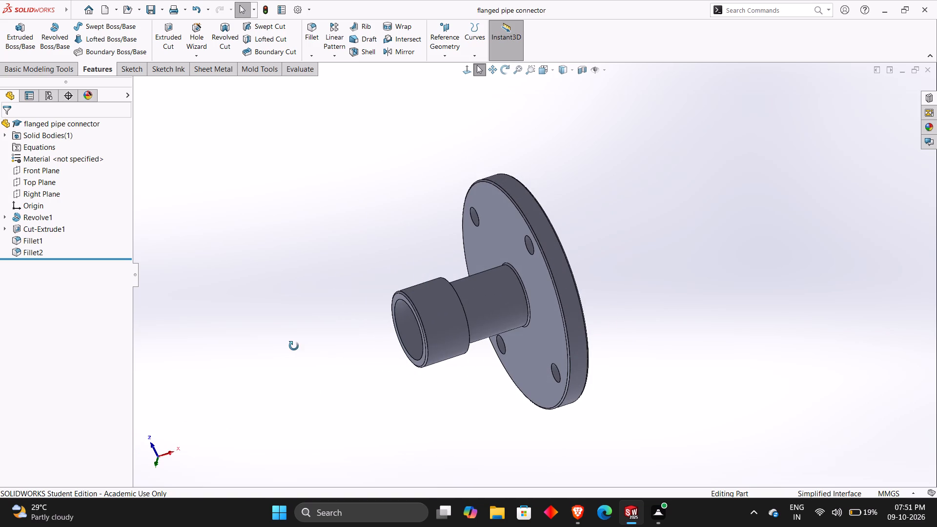
{"action": "middle_click_drag", "start_coordinate": [294, 346], "coordinate": [463, 246]}
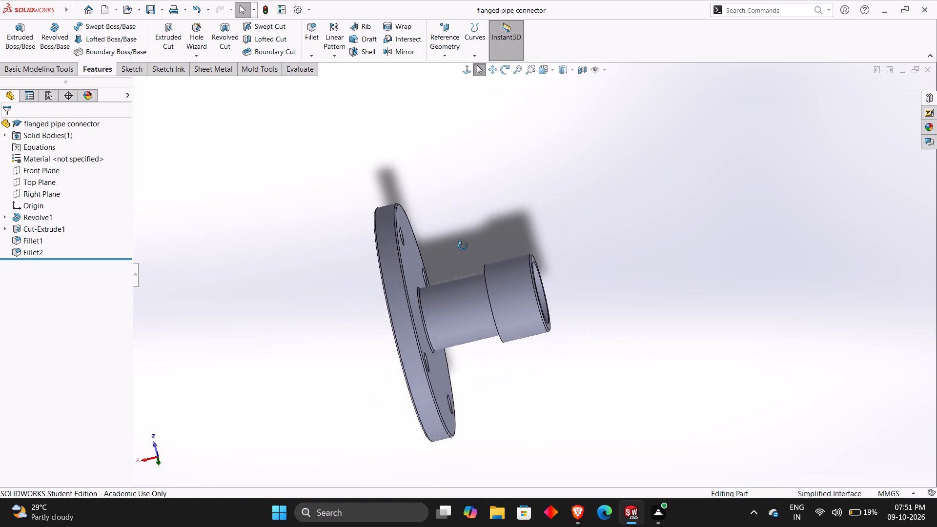
{"action": "middle_click_drag", "start_coordinate": [463, 246], "coordinate": [273, 353]}
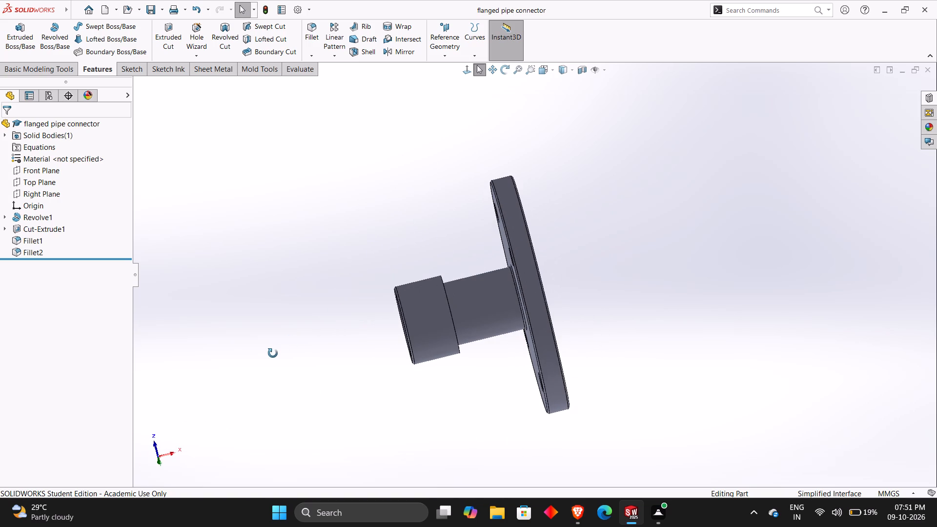
{"action": "middle_click_drag", "start_coordinate": [273, 353], "coordinate": [280, 350]}
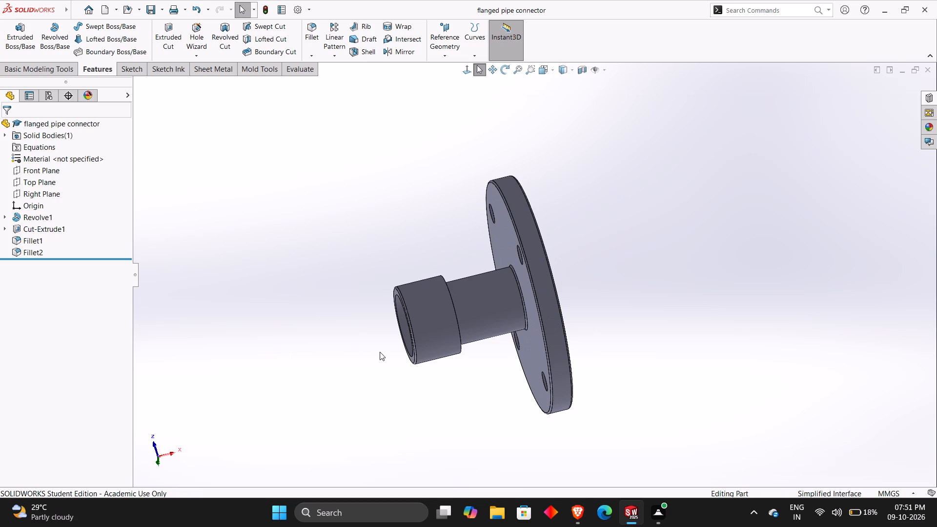
{"action": "middle_click_drag", "start_coordinate": [421, 367], "coordinate": [723, 245]}
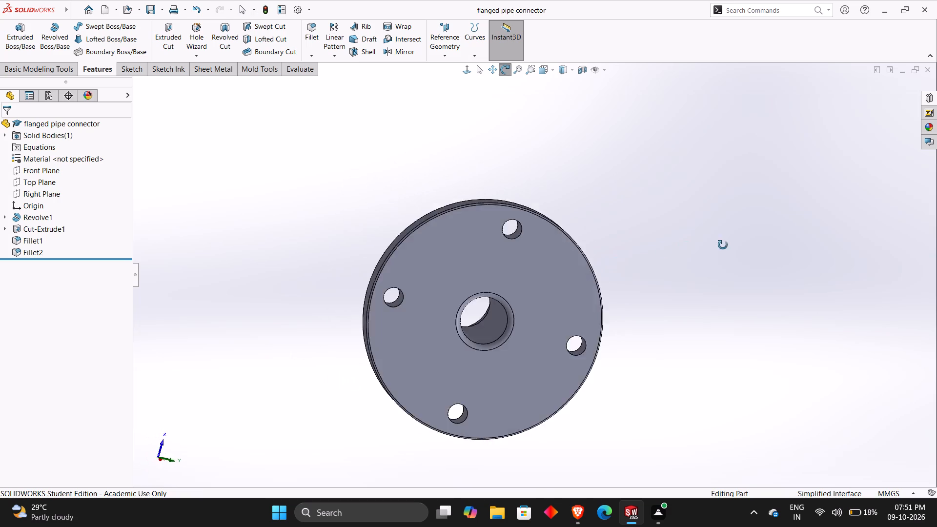
{"action": "middle_click_drag", "start_coordinate": [723, 245], "coordinate": [561, 272]}
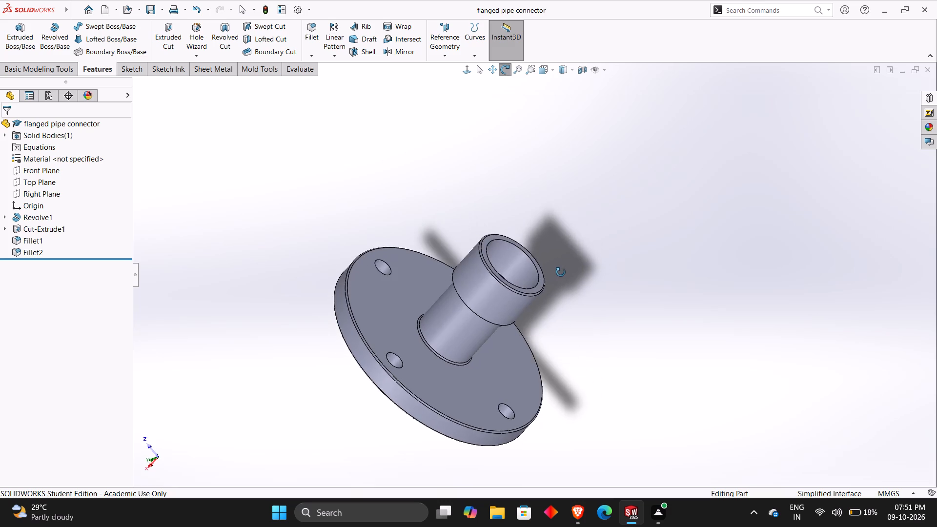
{"action": "middle_click_drag", "start_coordinate": [561, 272], "coordinate": [394, 399]}
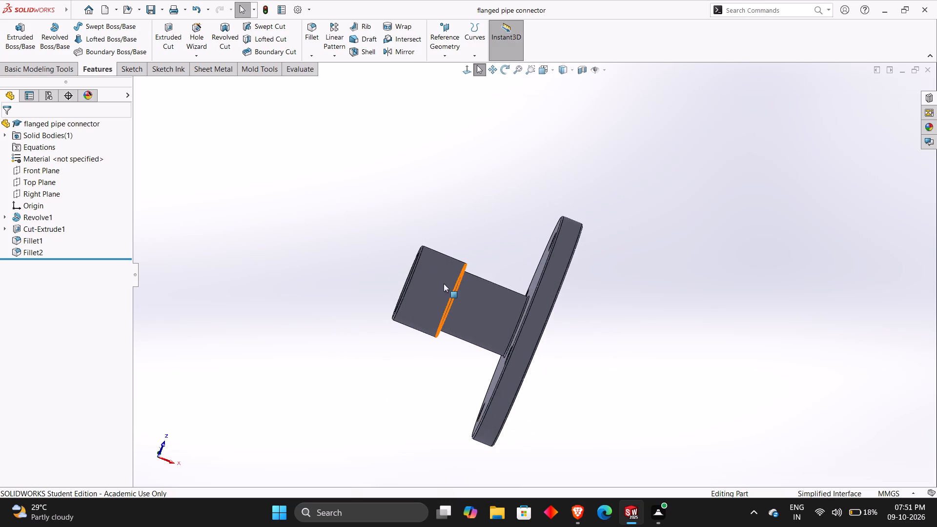
{"action": "middle_click_drag", "start_coordinate": [385, 271], "coordinate": [428, 464]}
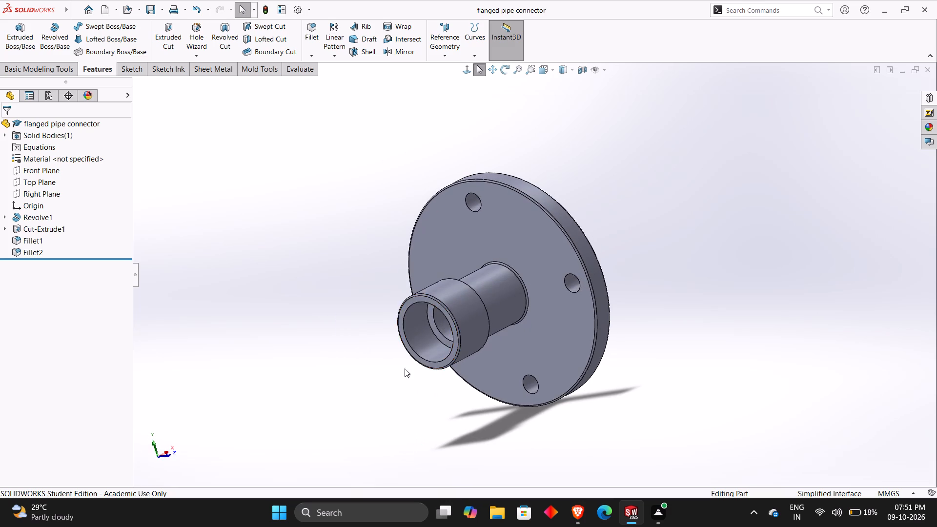
{"action": "middle_click_drag", "start_coordinate": [403, 372], "coordinate": [390, 403]}
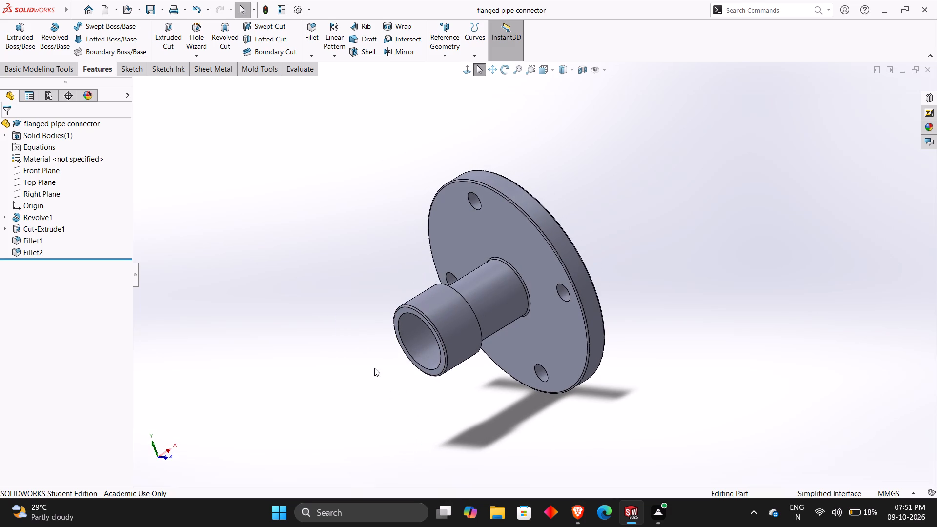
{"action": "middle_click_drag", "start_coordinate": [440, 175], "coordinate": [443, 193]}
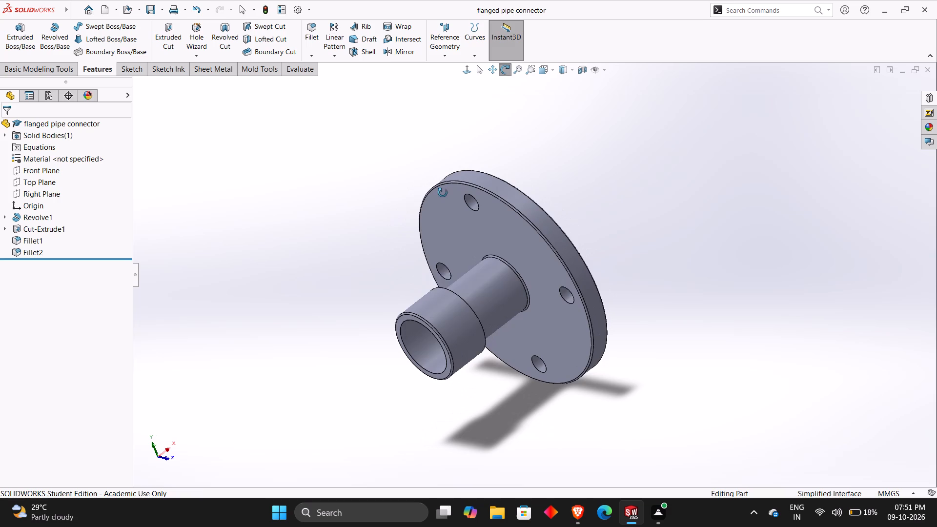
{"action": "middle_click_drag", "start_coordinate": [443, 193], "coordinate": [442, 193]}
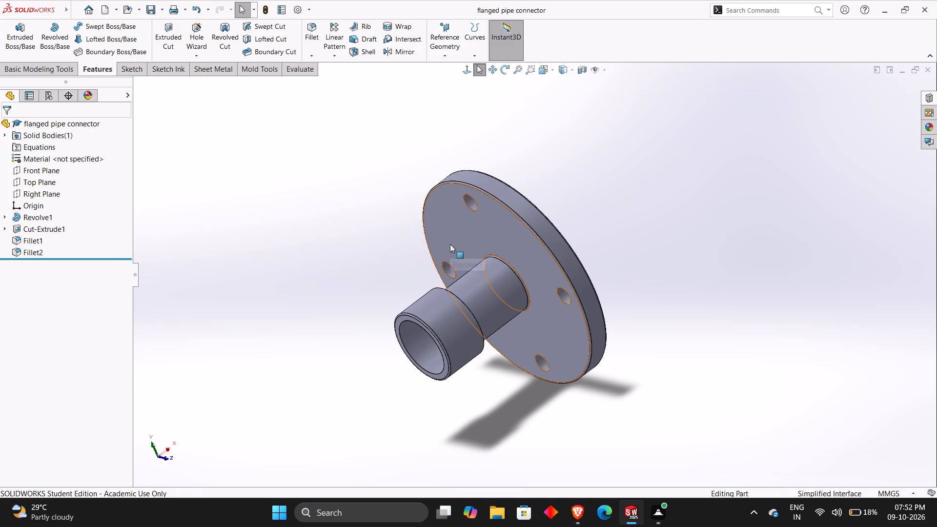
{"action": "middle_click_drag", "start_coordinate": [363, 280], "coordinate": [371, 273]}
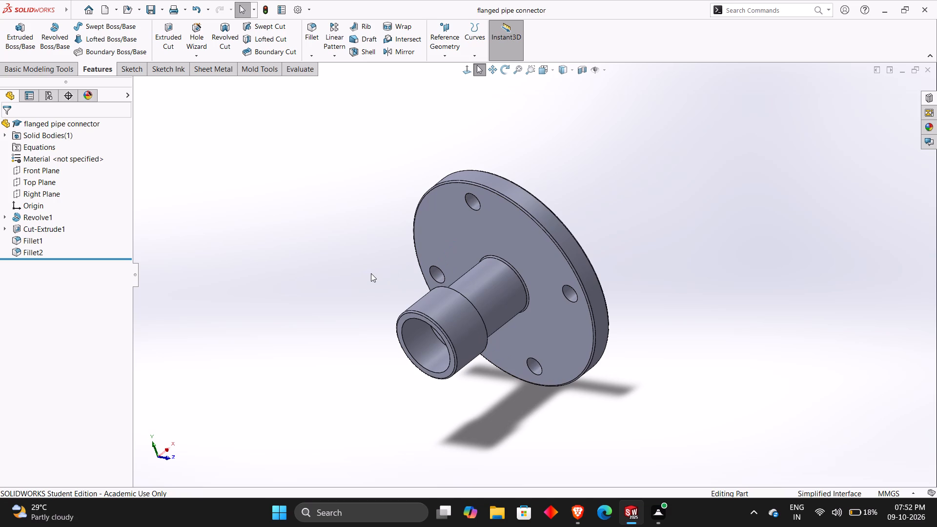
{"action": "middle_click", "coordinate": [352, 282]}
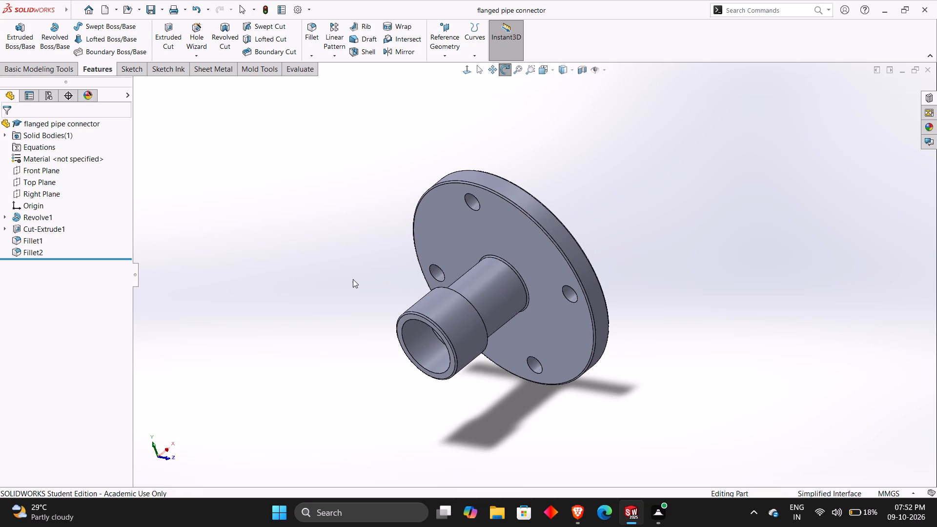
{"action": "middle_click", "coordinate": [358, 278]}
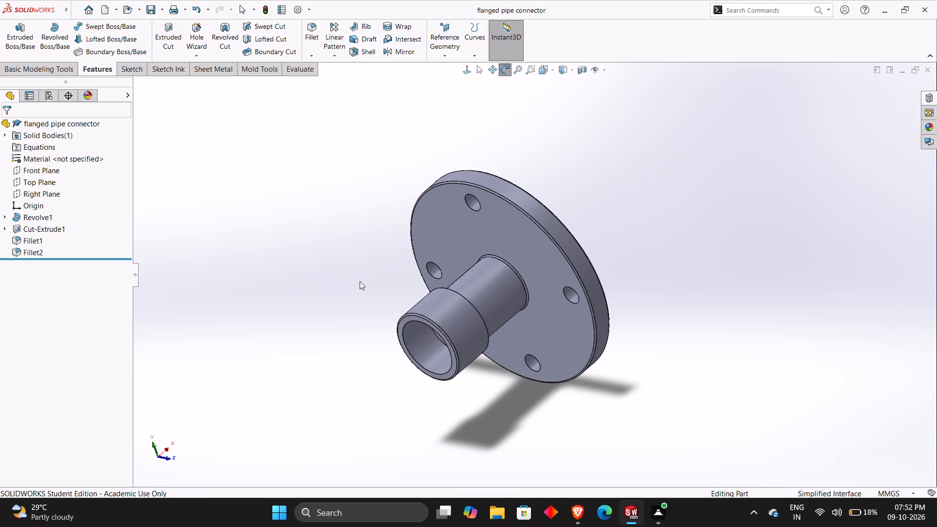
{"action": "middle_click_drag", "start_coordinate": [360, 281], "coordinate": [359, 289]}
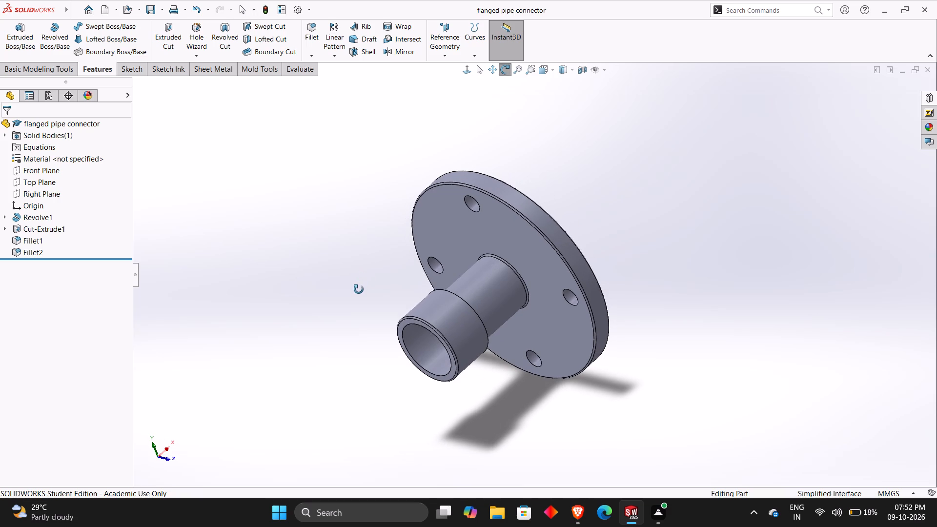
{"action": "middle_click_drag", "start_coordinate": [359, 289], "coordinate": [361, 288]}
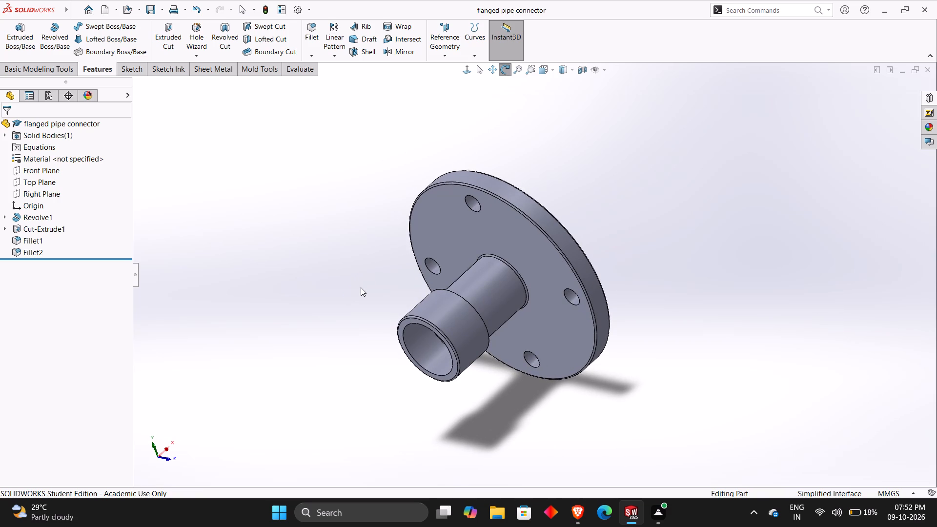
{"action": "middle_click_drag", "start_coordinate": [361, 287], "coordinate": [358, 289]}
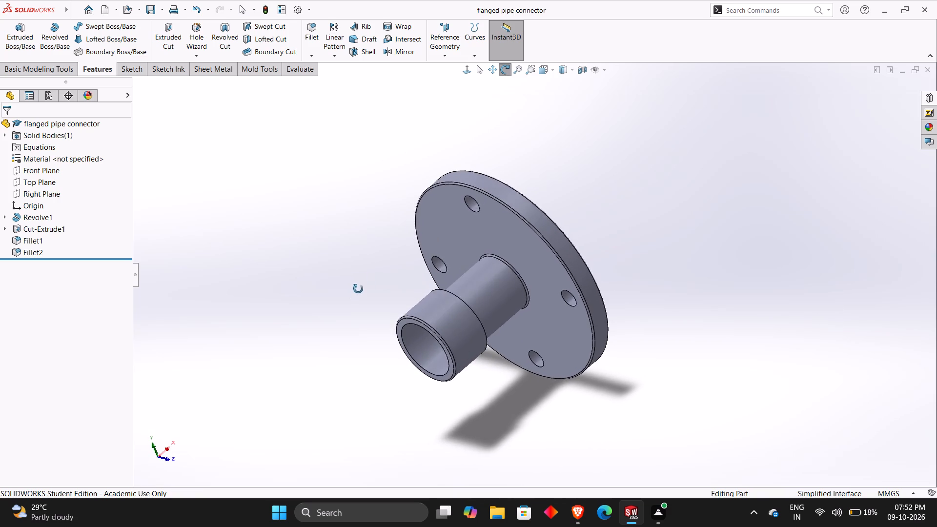
Examine the flanged pipe connector's open hub end, the holed flange, the flat disc face and the edge-on side.
{"action": "middle_click_drag", "start_coordinate": [358, 289], "coordinate": [368, 324]}
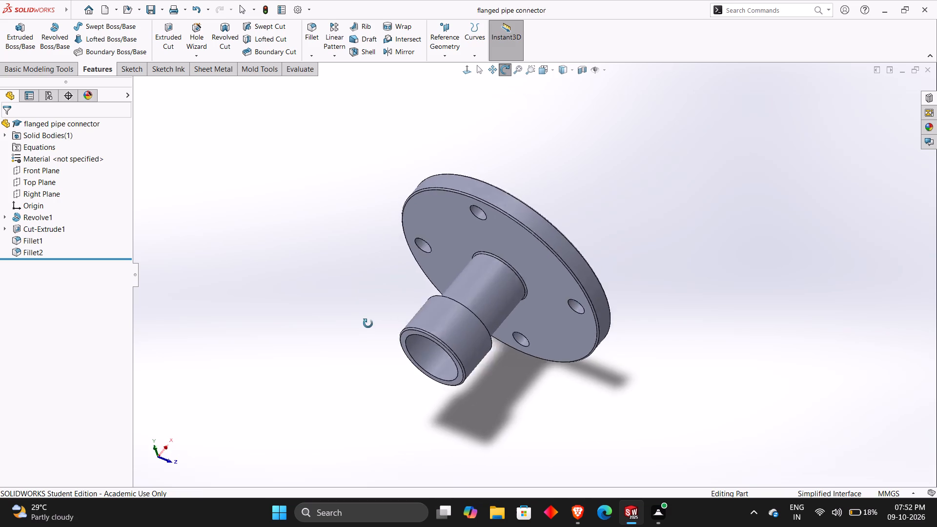
{"action": "middle_click_drag", "start_coordinate": [368, 324], "coordinate": [367, 324]}
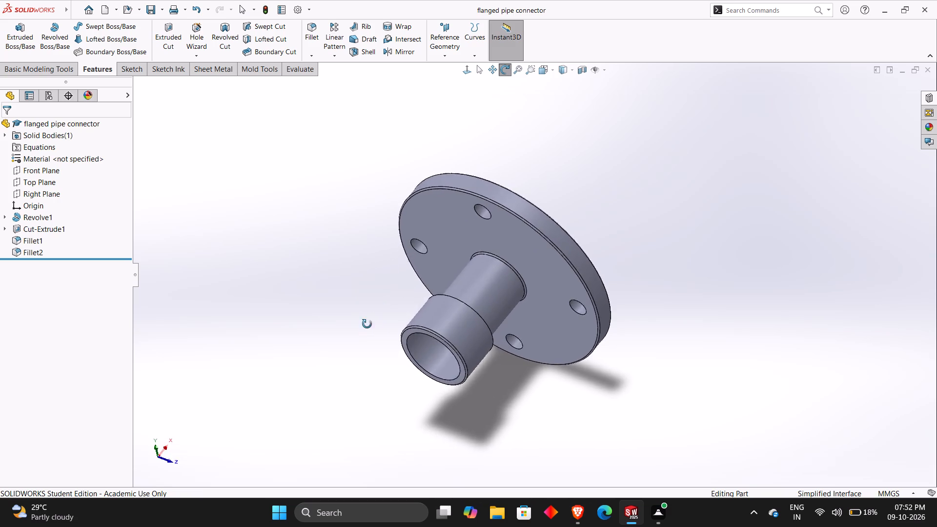
{"action": "middle_click_drag", "start_coordinate": [367, 324], "coordinate": [374, 326]}
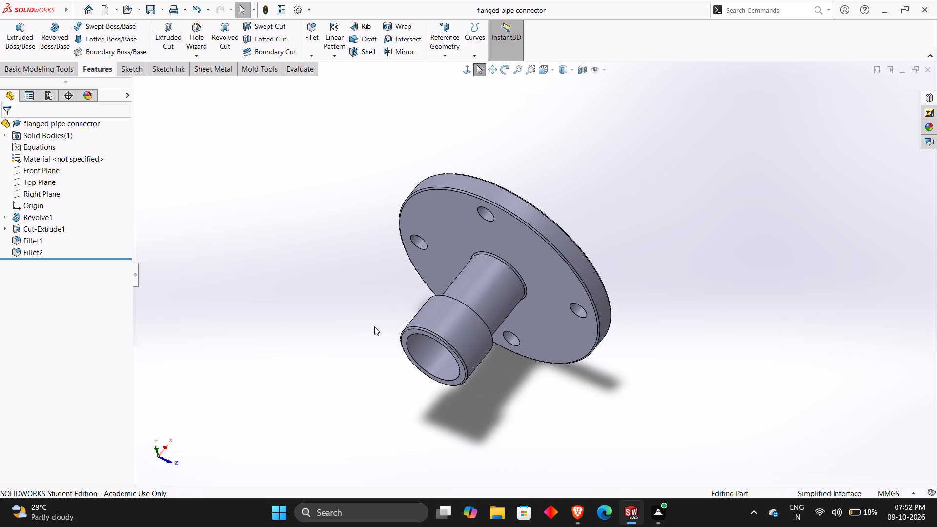
{"action": "middle_click_drag", "start_coordinate": [373, 327], "coordinate": [355, 271]}
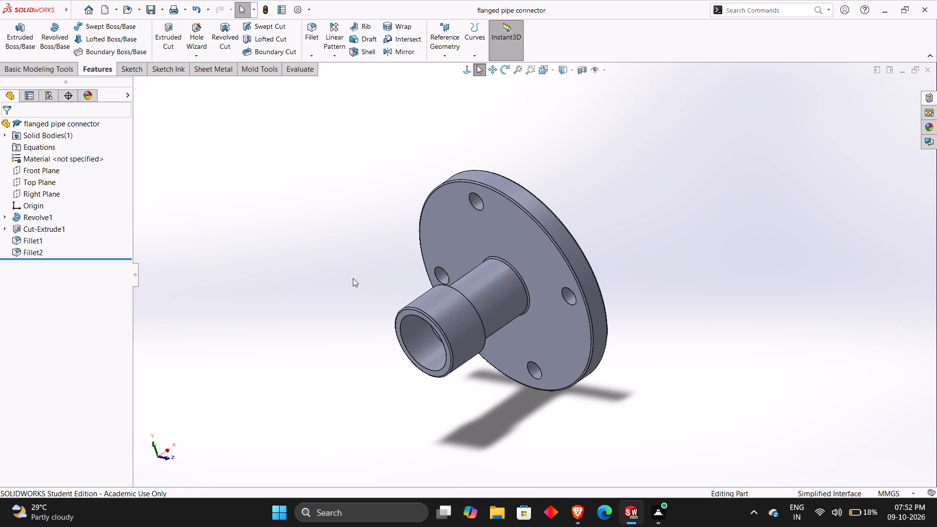
{"action": "middle_click_drag", "start_coordinate": [353, 278], "coordinate": [344, 294]}
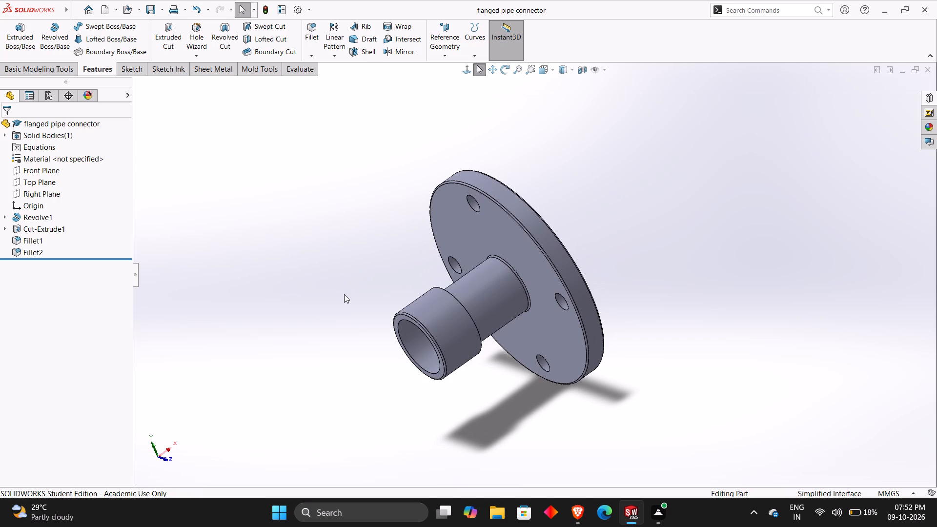
{"action": "middle_click_drag", "start_coordinate": [344, 294], "coordinate": [356, 284]}
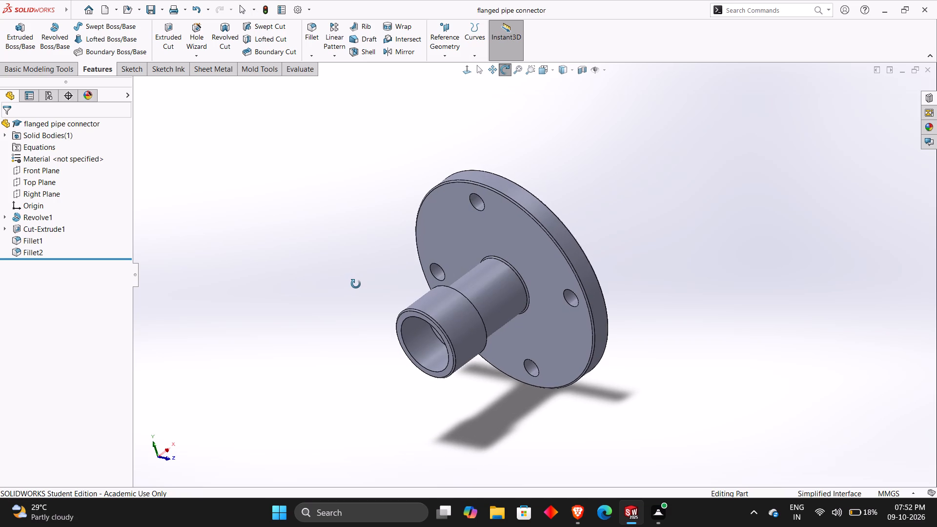
{"action": "middle_click_drag", "start_coordinate": [356, 284], "coordinate": [356, 298]}
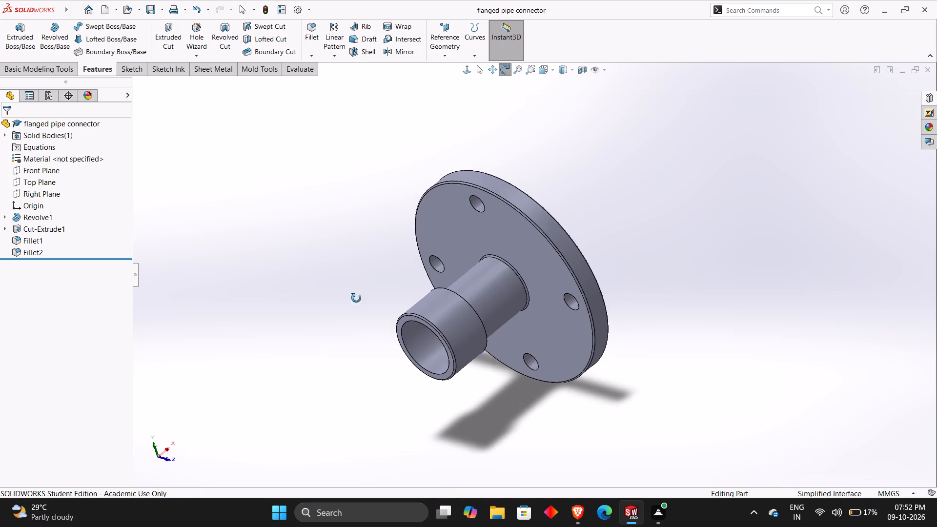
{"action": "middle_click_drag", "start_coordinate": [356, 298], "coordinate": [367, 289]}
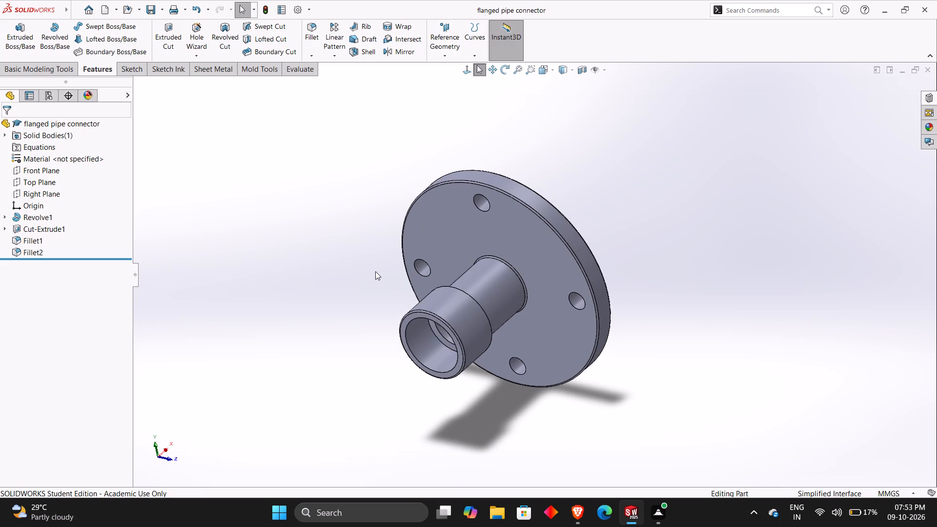
{"action": "middle_click_drag", "start_coordinate": [375, 271], "coordinate": [375, 261]}
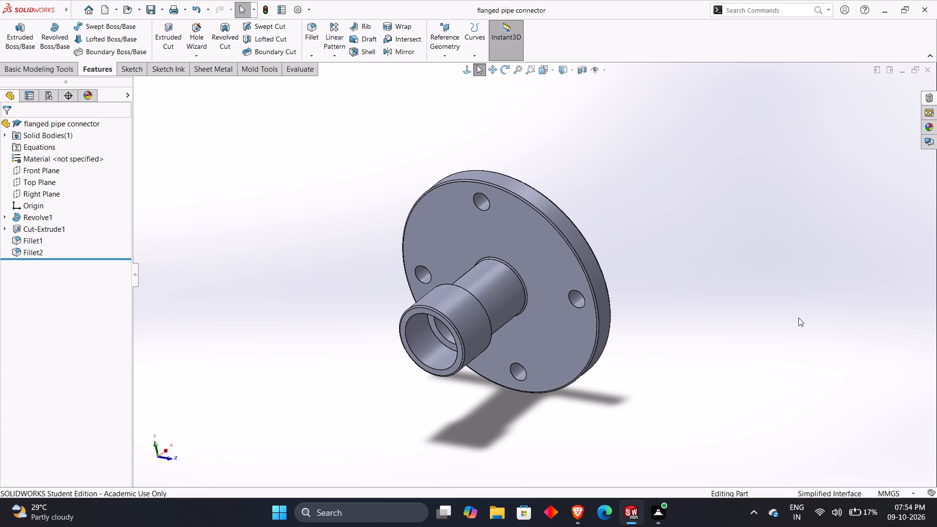
{"action": "middle_click_drag", "start_coordinate": [703, 331], "coordinate": [693, 325]}
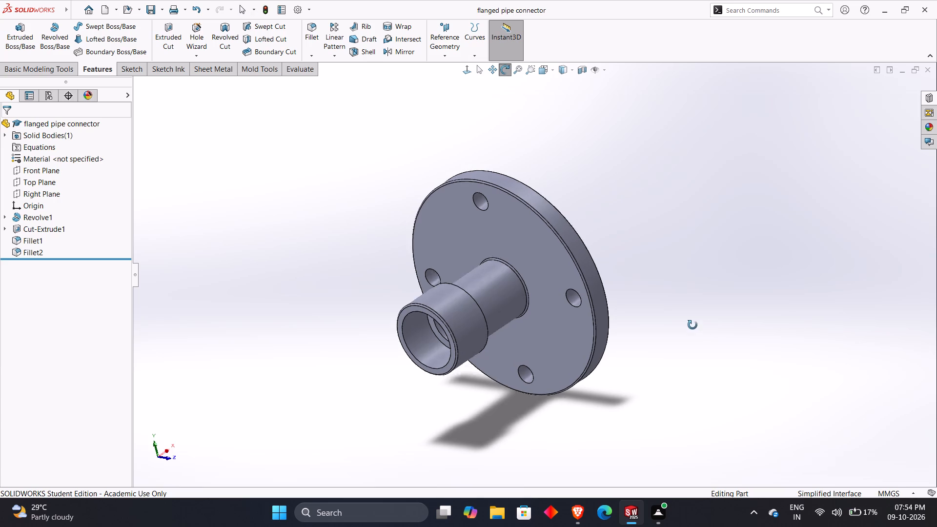
{"action": "middle_click_drag", "start_coordinate": [693, 325], "coordinate": [457, 299]}
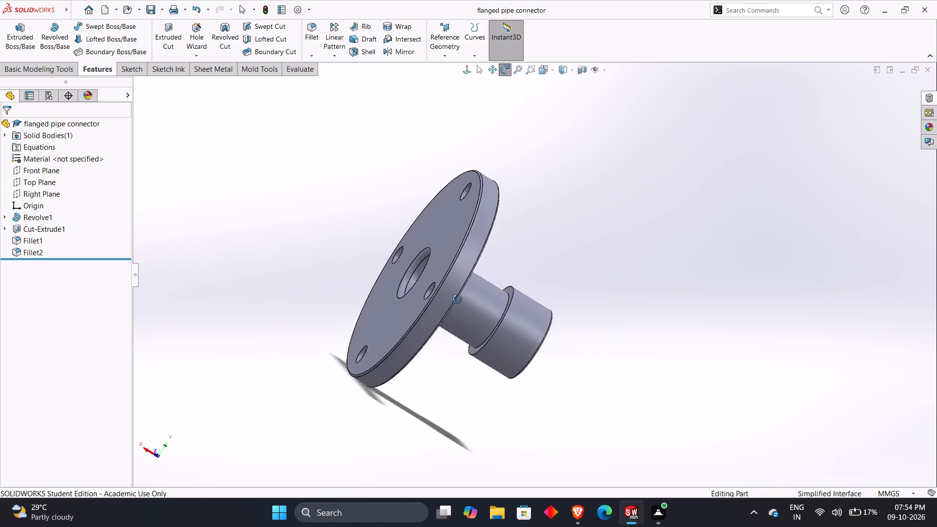
{"action": "middle_click_drag", "start_coordinate": [457, 299], "coordinate": [634, 354]}
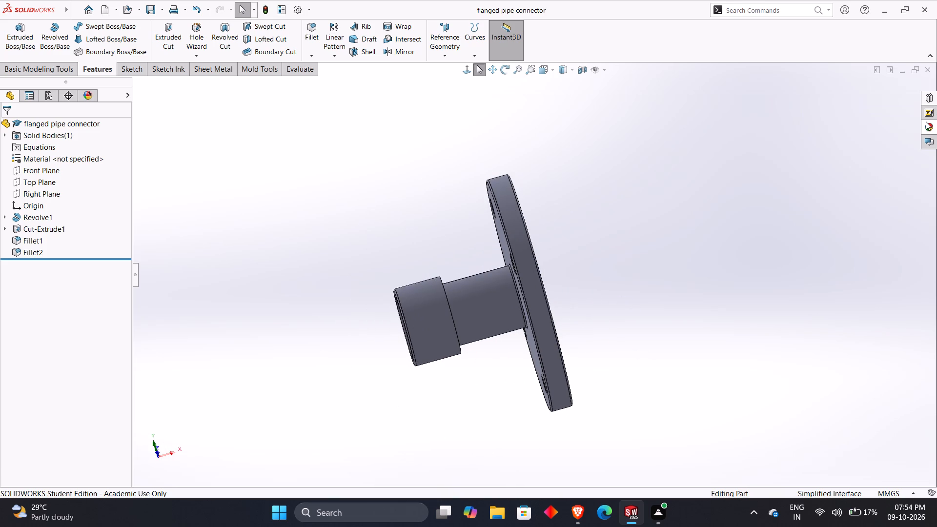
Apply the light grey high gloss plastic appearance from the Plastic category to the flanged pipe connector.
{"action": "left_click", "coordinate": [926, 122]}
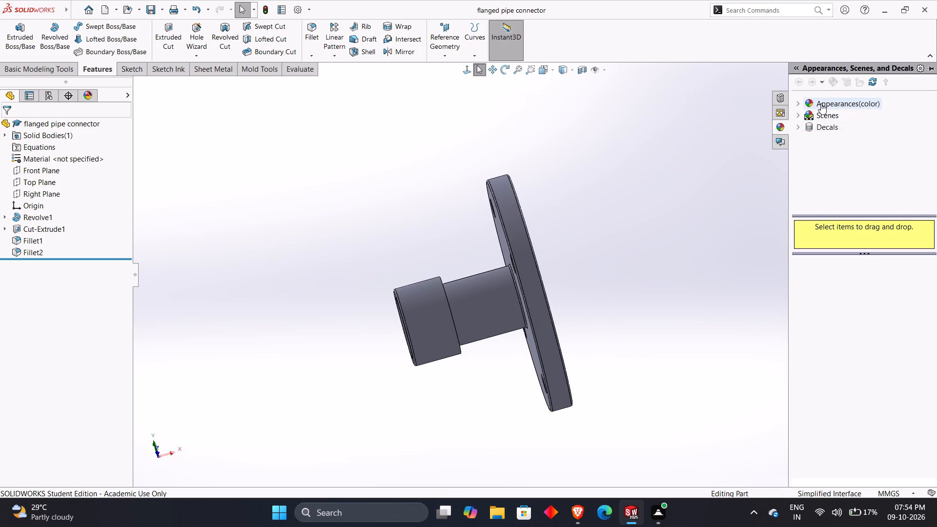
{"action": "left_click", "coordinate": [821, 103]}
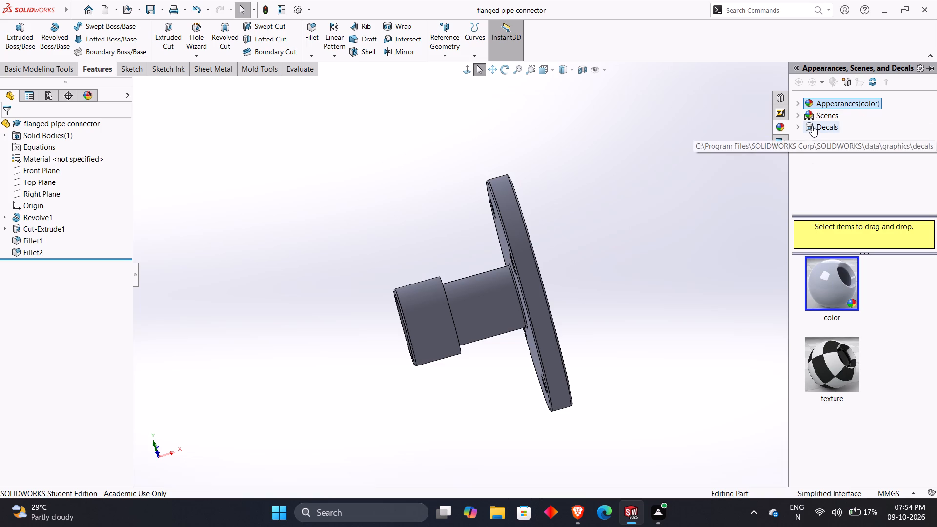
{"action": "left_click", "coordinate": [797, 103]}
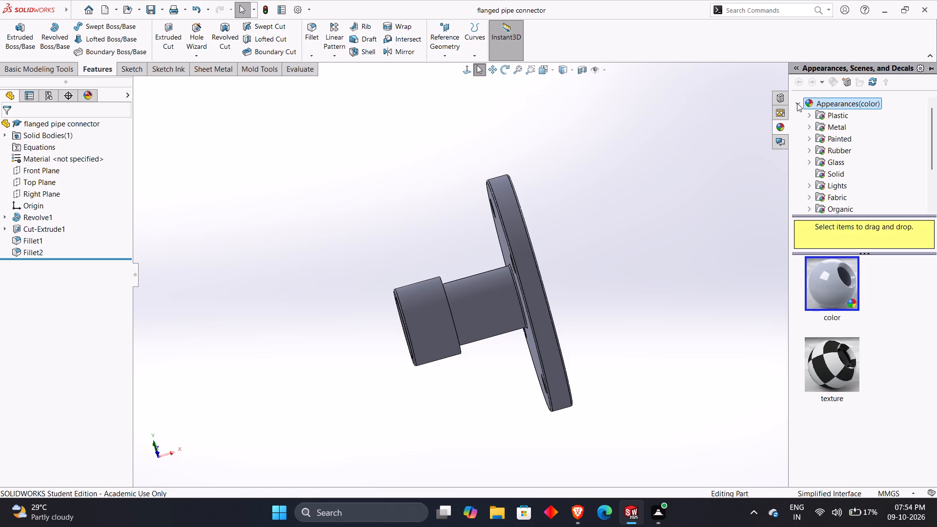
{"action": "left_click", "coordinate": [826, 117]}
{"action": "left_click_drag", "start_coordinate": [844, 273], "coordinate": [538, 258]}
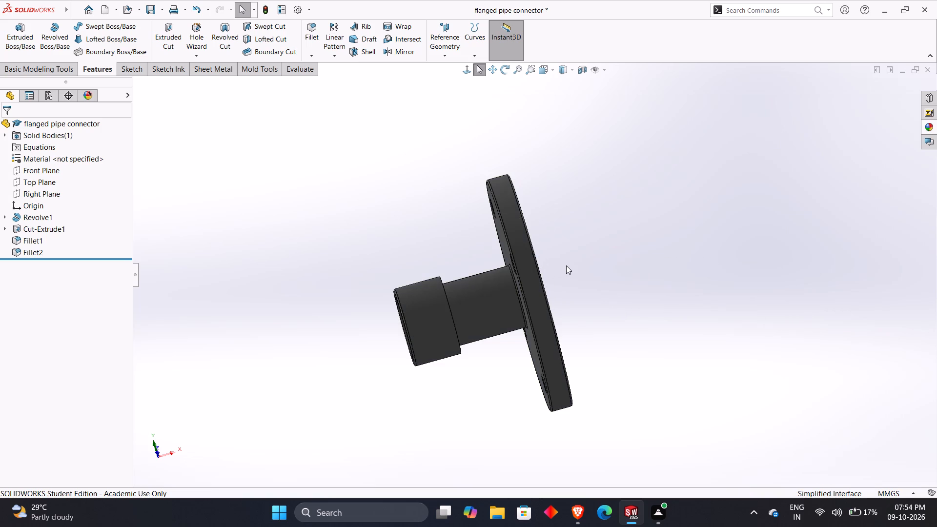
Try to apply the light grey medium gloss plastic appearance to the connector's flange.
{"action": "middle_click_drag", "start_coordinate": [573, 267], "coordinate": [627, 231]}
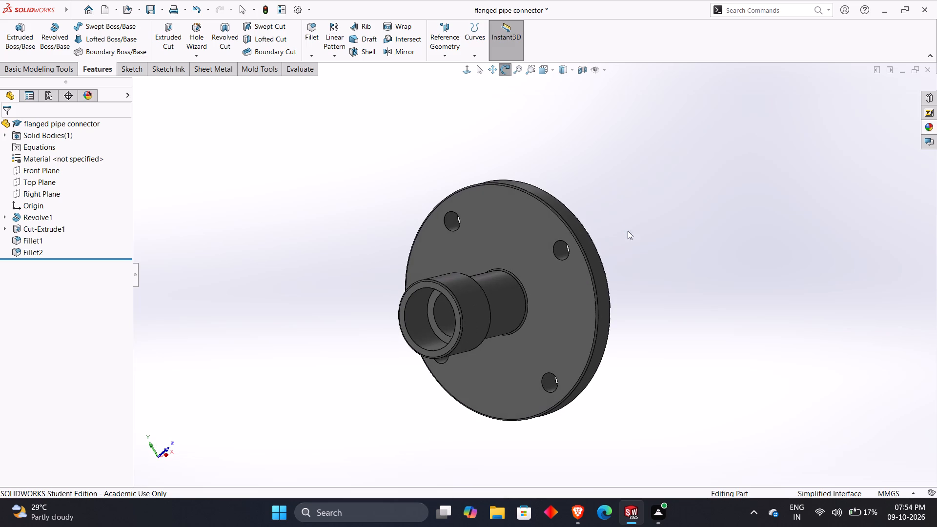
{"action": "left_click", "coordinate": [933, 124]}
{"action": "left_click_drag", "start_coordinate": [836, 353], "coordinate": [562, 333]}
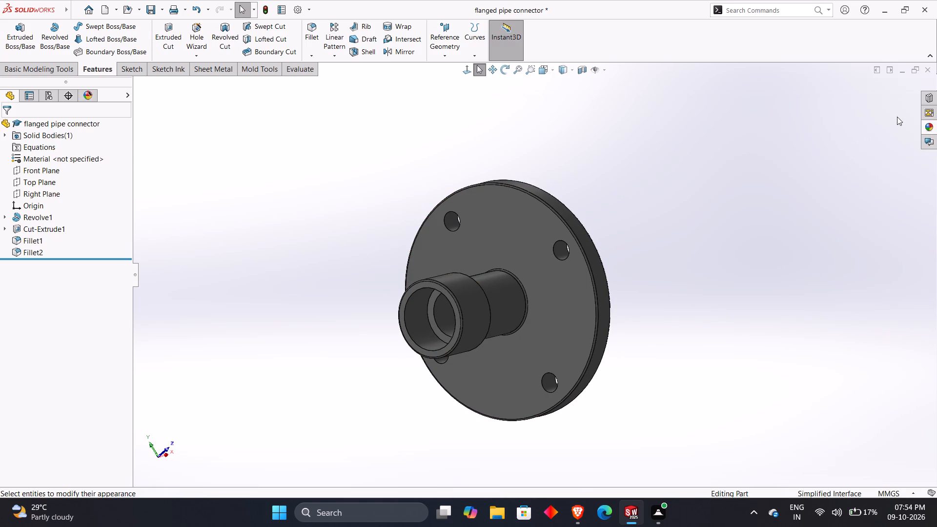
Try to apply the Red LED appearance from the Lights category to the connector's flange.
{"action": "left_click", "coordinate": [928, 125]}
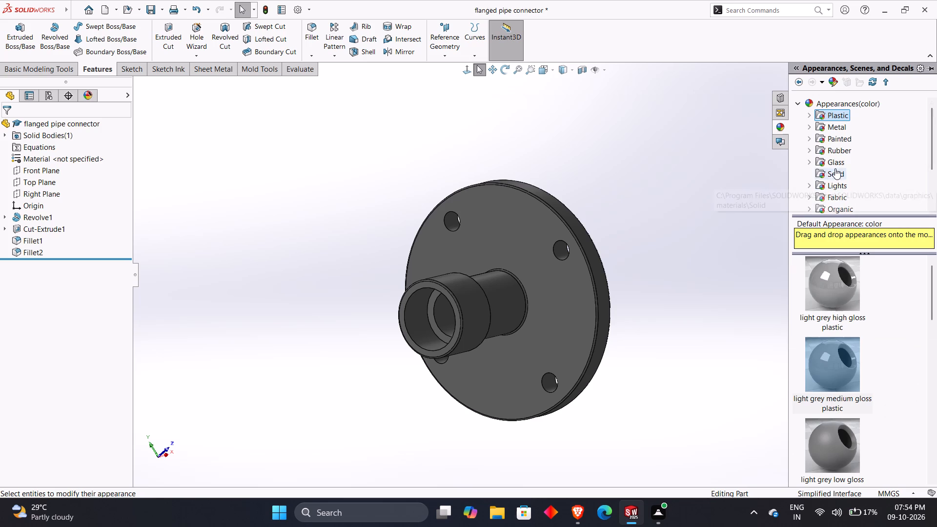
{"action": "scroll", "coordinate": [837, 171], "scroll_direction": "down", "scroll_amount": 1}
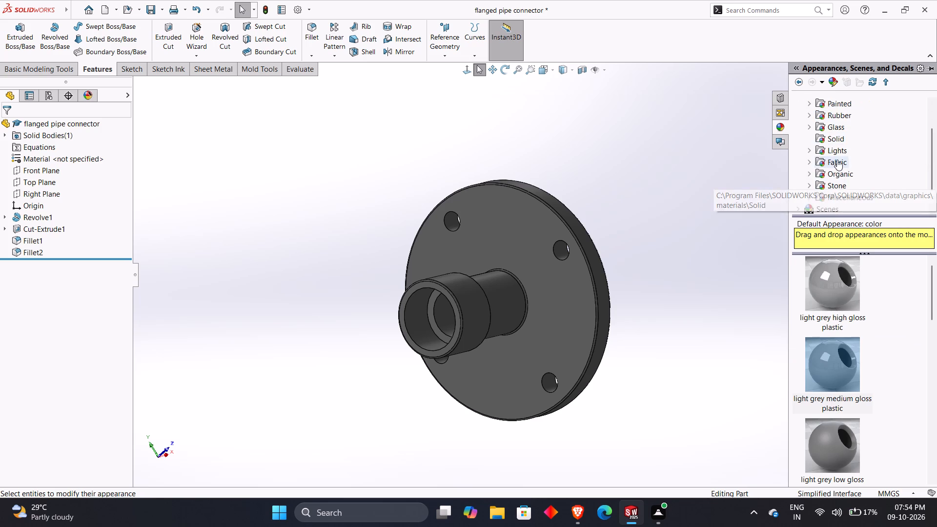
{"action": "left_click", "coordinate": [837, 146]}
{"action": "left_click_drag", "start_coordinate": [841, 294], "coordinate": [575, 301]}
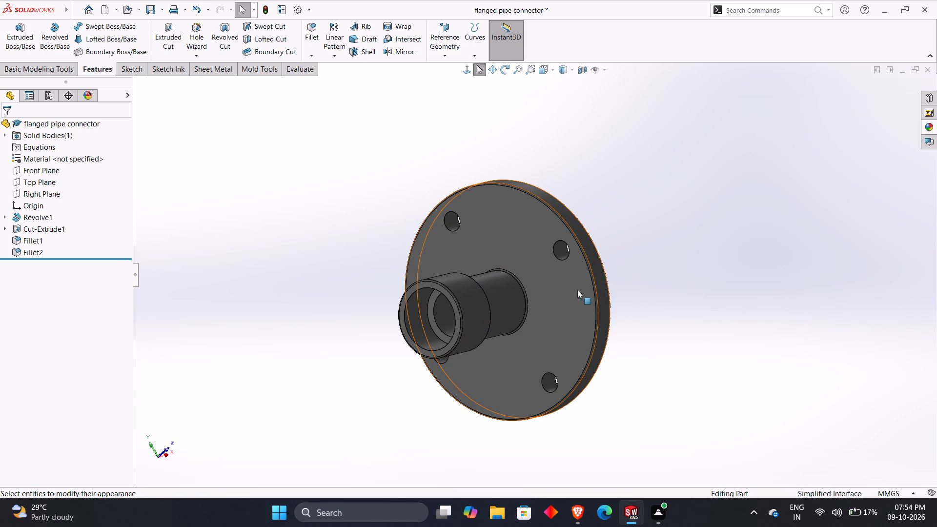
Apply the clear glass appearance from the Glass category to the whole flanged pipe connector.
{"action": "left_click", "coordinate": [925, 127]}
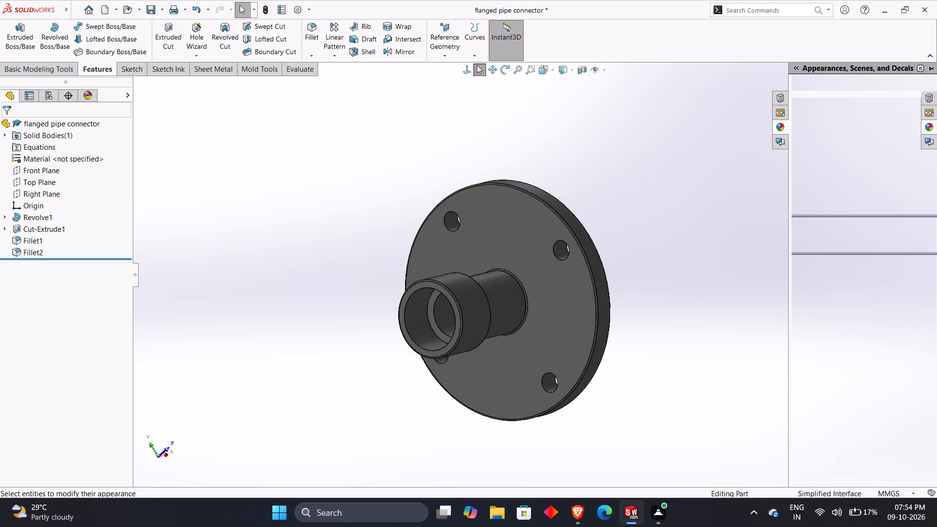
{"action": "left_click", "coordinate": [836, 186]}
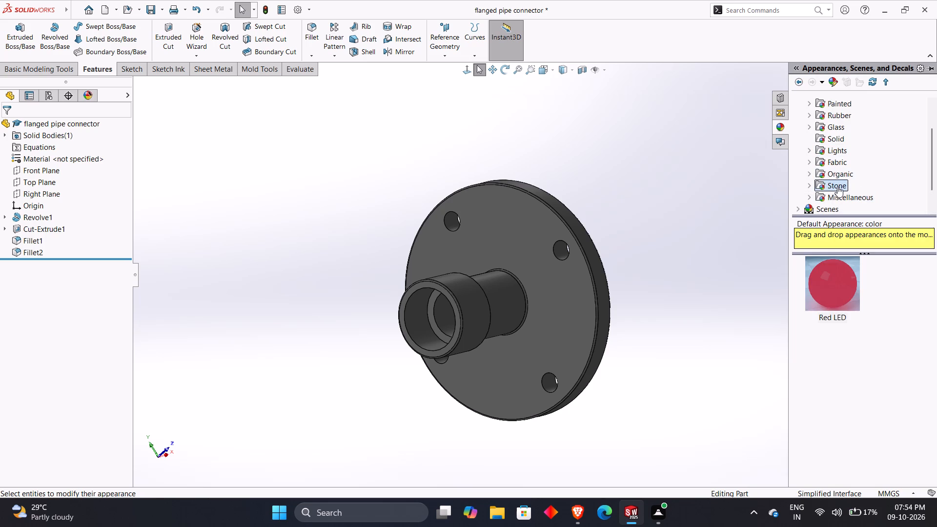
{"action": "scroll", "coordinate": [838, 187], "scroll_direction": "down", "scroll_amount": 1}
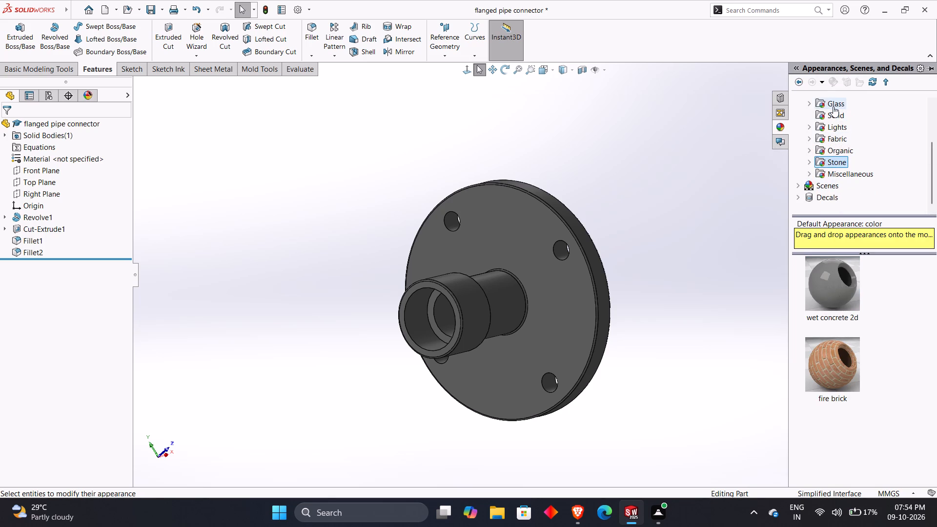
{"action": "left_click", "coordinate": [833, 106]}
{"action": "left_click_drag", "start_coordinate": [844, 271], "coordinate": [590, 279]}
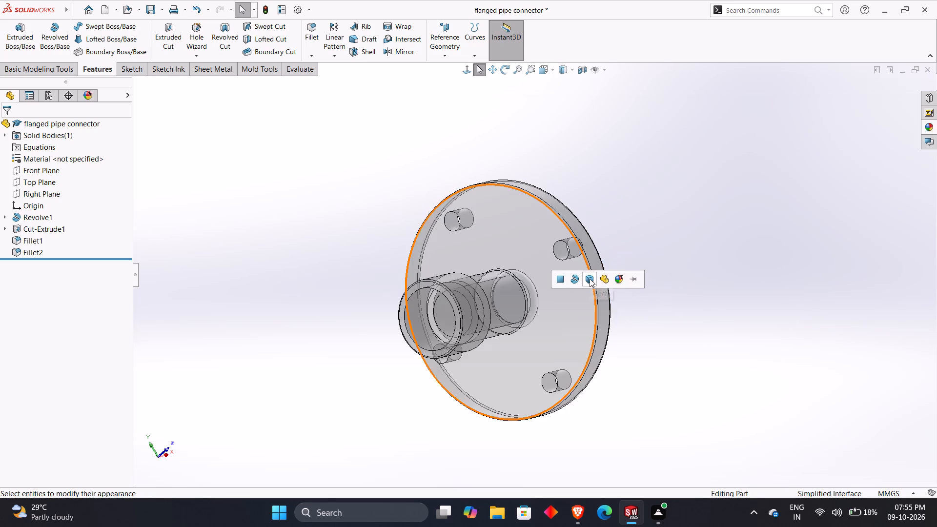
{"action": "left_click", "coordinate": [621, 278]}
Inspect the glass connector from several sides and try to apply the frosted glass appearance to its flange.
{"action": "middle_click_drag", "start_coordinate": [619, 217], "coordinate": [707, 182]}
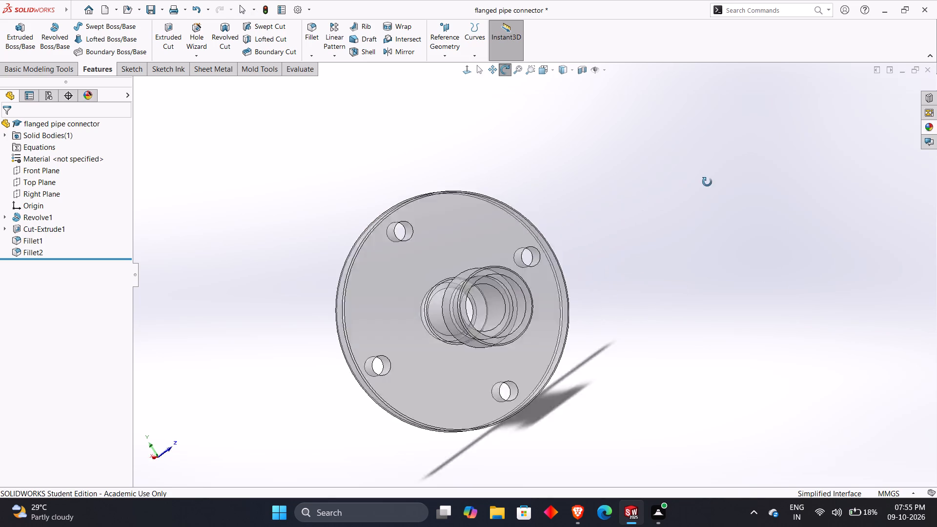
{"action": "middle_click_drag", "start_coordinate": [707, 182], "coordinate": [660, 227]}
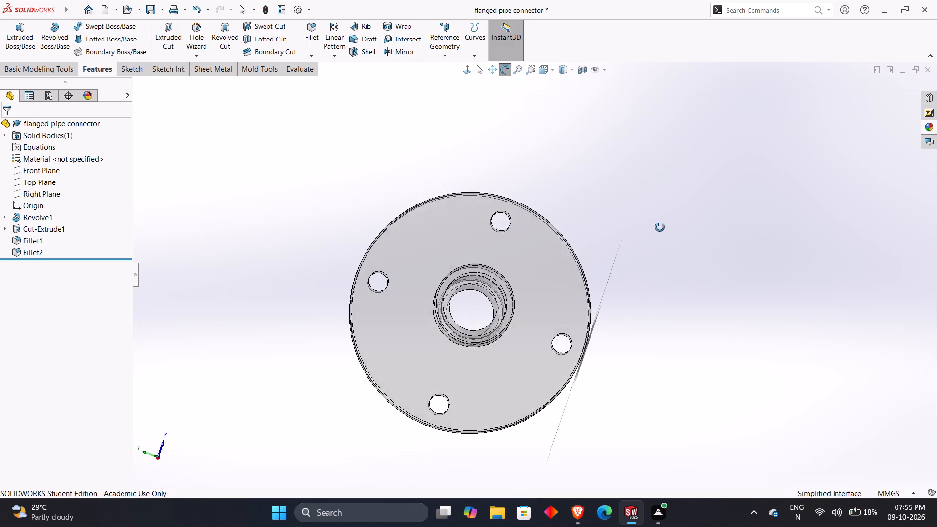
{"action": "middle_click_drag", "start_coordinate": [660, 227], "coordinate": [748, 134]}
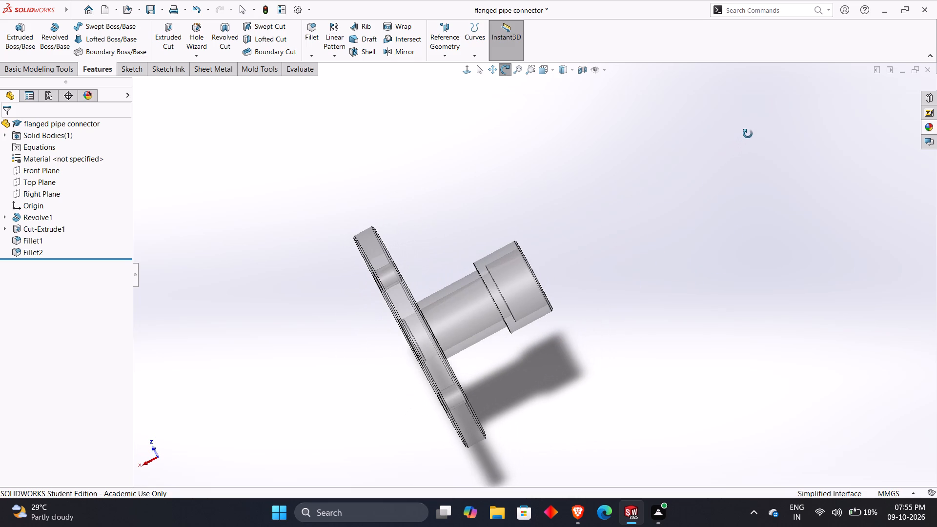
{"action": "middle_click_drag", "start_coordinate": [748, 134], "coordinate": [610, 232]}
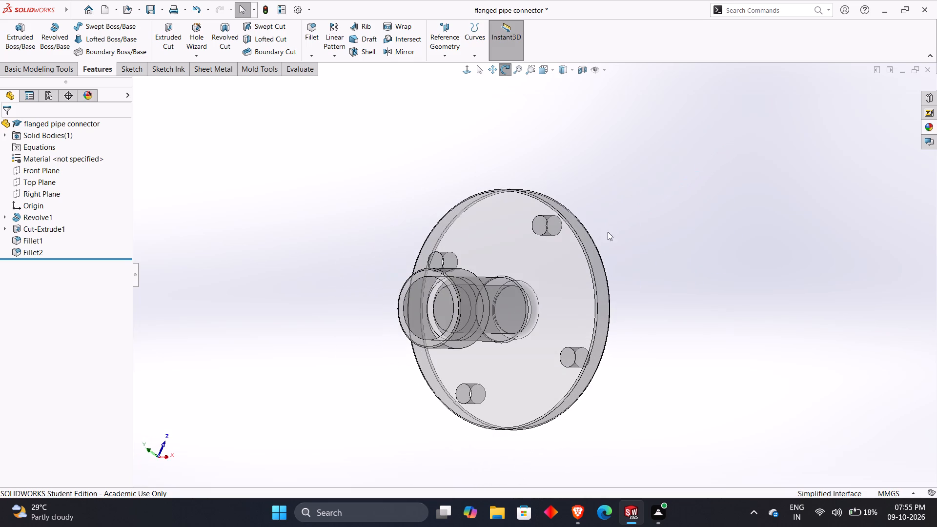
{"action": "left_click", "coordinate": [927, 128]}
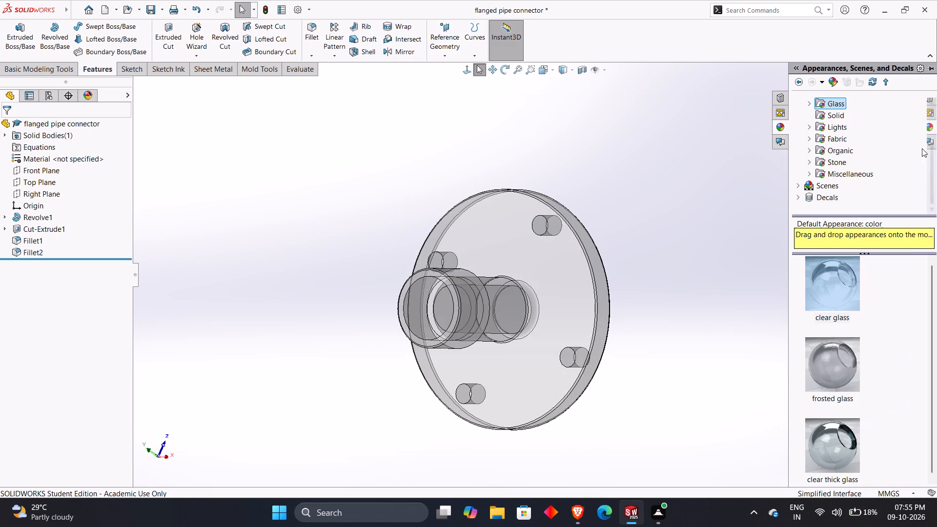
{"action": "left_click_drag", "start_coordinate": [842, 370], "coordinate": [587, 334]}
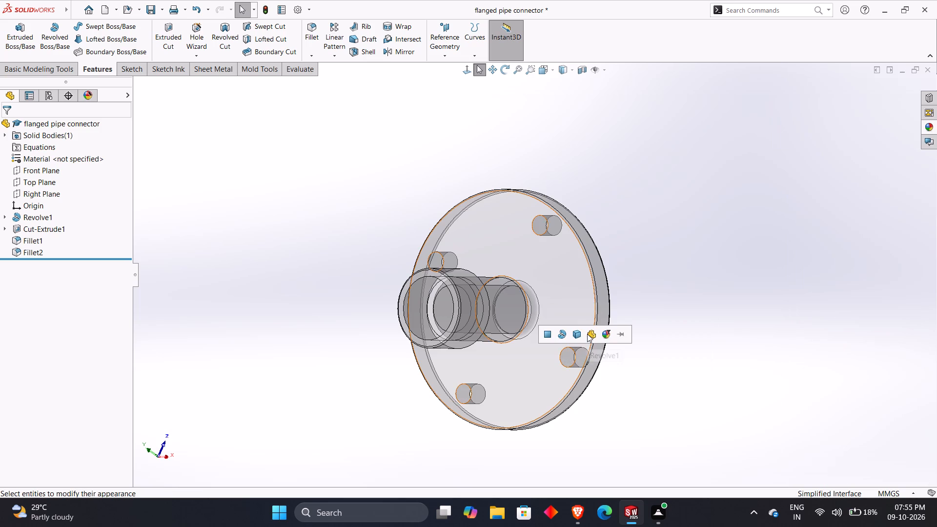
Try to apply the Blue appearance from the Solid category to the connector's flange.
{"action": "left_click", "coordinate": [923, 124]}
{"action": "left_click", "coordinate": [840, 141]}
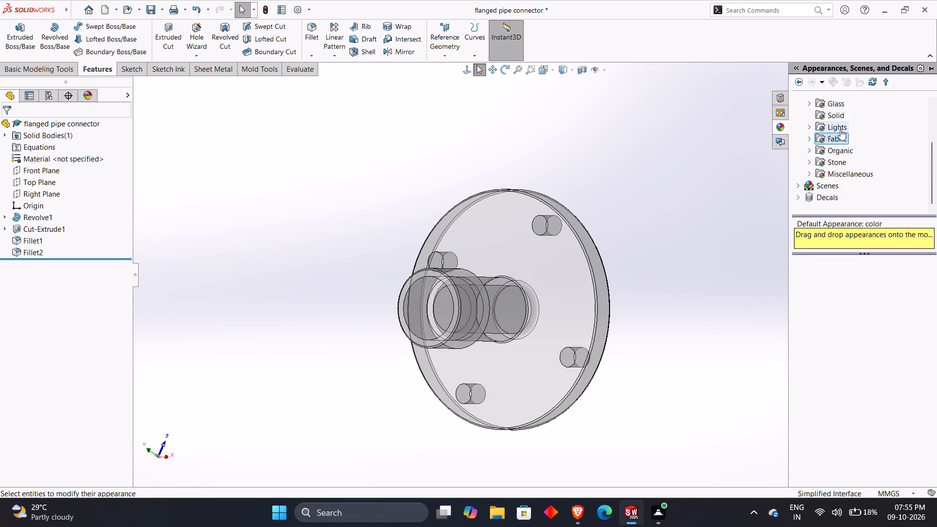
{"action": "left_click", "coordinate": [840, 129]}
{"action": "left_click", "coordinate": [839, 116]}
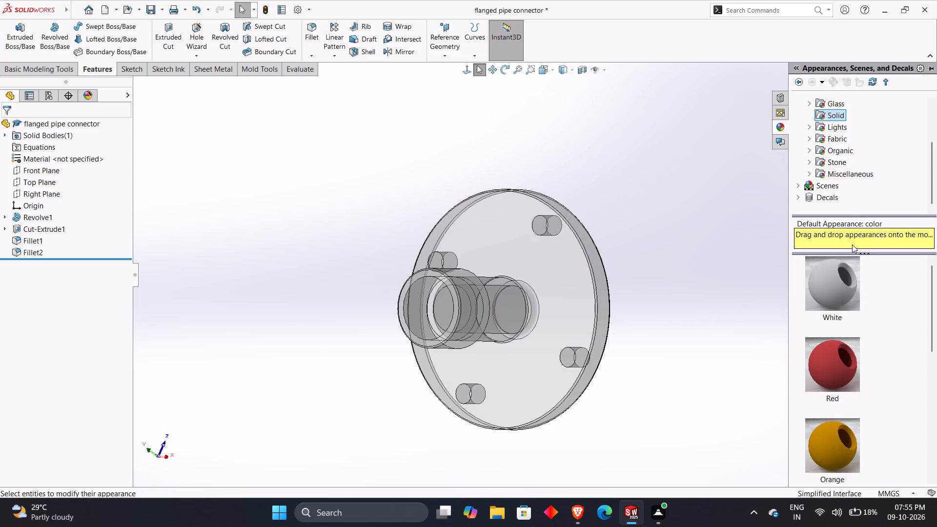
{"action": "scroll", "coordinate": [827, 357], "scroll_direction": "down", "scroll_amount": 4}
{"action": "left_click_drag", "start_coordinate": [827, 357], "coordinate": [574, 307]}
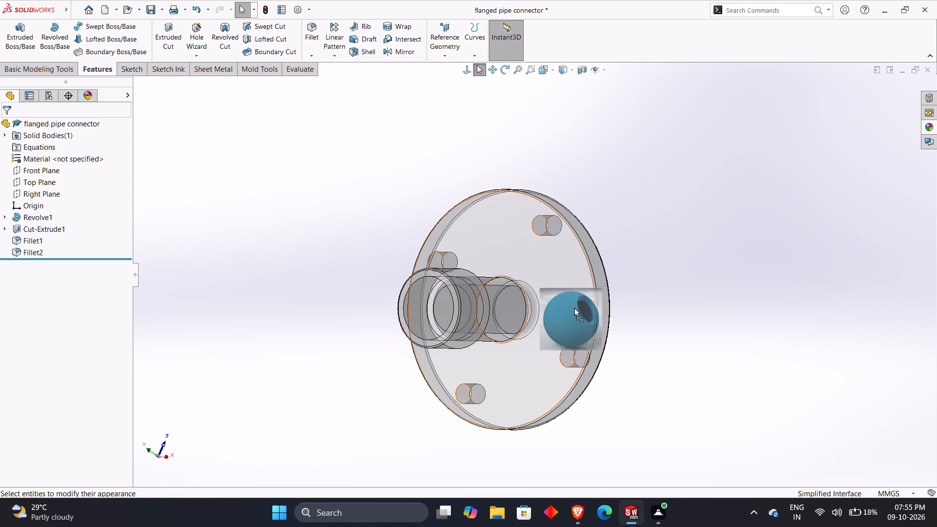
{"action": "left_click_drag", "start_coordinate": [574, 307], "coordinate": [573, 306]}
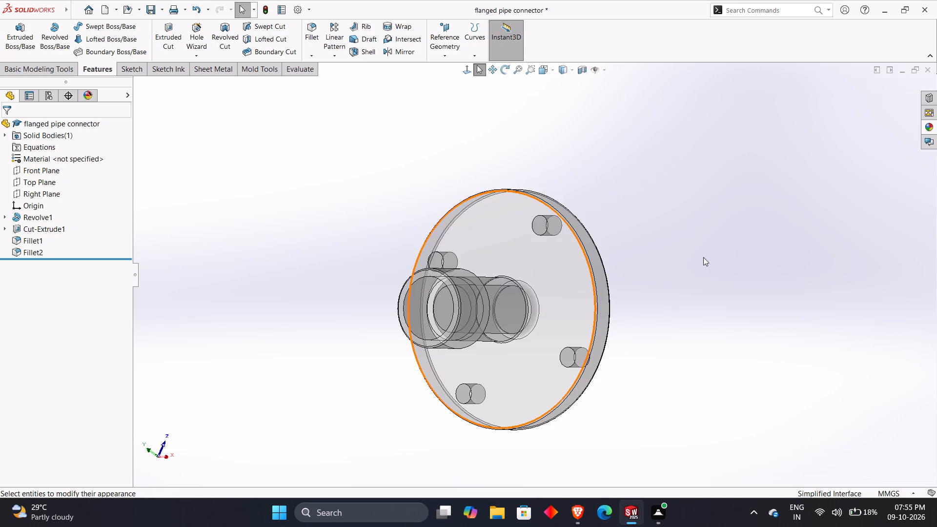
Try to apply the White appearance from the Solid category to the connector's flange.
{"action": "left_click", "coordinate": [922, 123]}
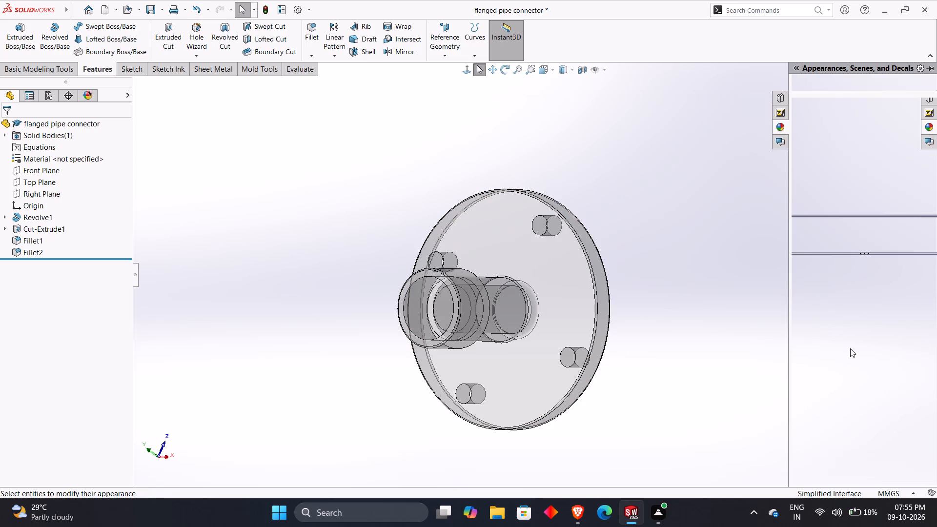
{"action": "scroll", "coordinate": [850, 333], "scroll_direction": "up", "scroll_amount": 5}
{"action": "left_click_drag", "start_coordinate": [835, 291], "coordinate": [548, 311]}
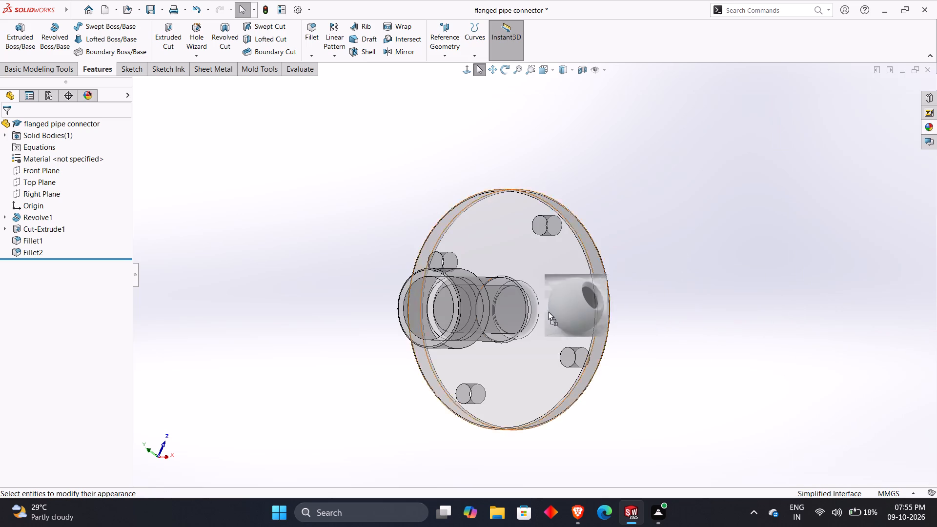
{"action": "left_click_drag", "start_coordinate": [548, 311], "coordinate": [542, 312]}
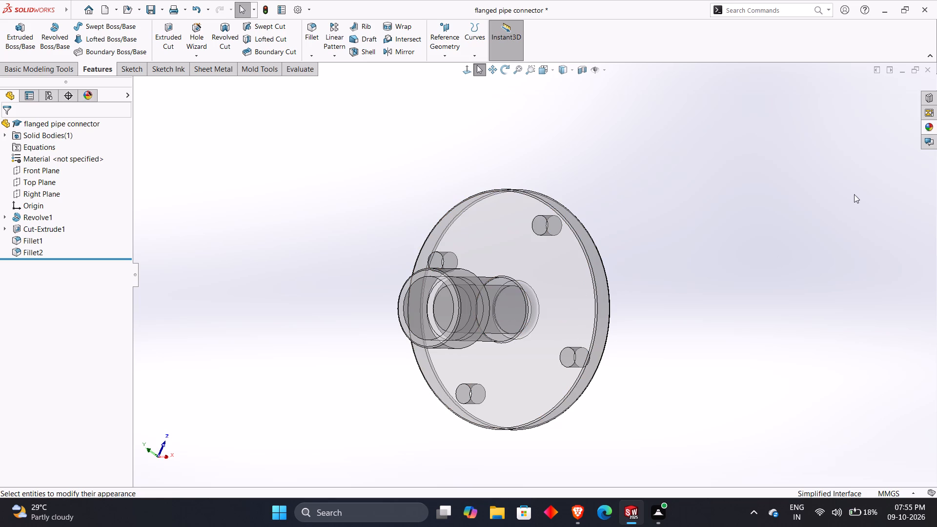
Apply the Blue appearance from the Solid category to the whole flanged pipe connector.
{"action": "left_click", "coordinate": [923, 130]}
{"action": "scroll", "coordinate": [835, 389], "scroll_direction": "down", "scroll_amount": 5}
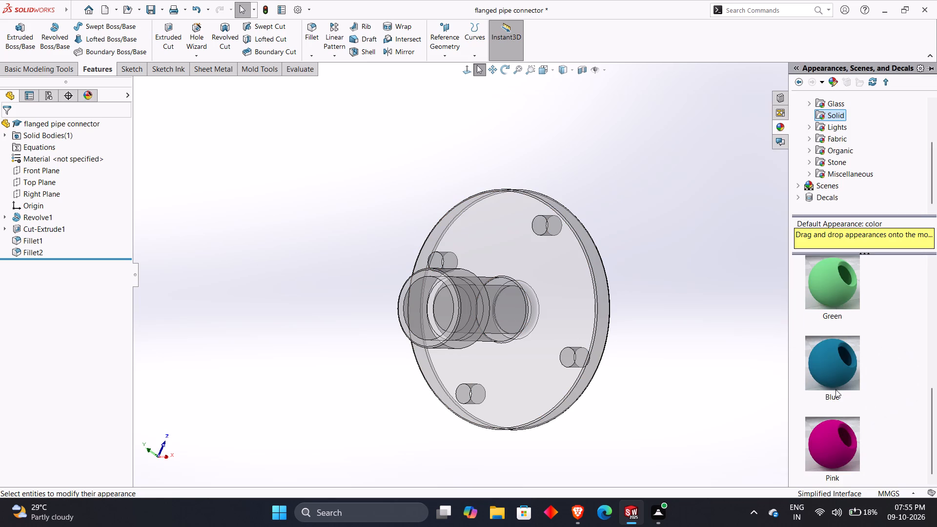
{"action": "left_click_drag", "start_coordinate": [834, 391], "coordinate": [551, 317]}
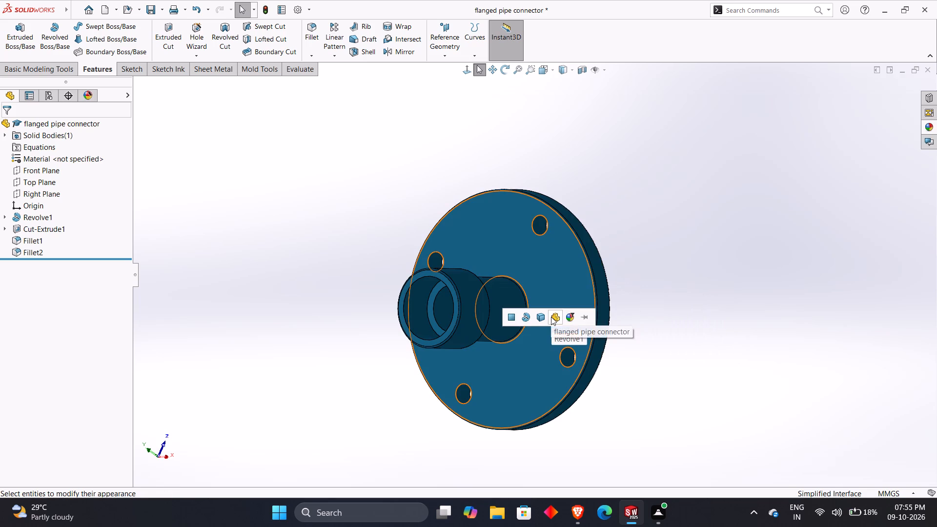
{"action": "left_click", "coordinate": [567, 314]}
{"action": "left_click", "coordinate": [709, 214]}
Change the sketch plane of the revolve's profile sketch, Sketch1, to the Right Plane.
{"action": "middle_click_drag", "start_coordinate": [636, 250], "coordinate": [592, 381]}
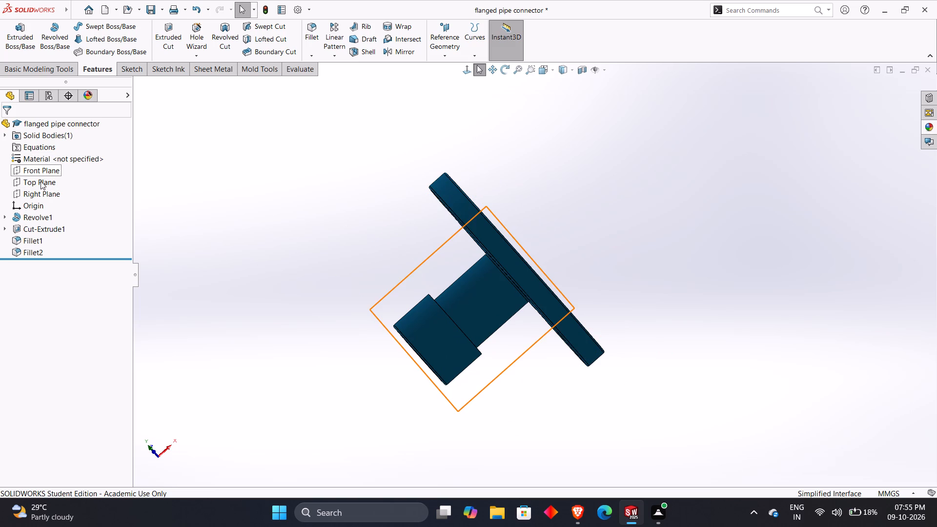
{"action": "left_click", "coordinate": [7, 219]}
{"action": "right_click", "coordinate": [43, 226]}
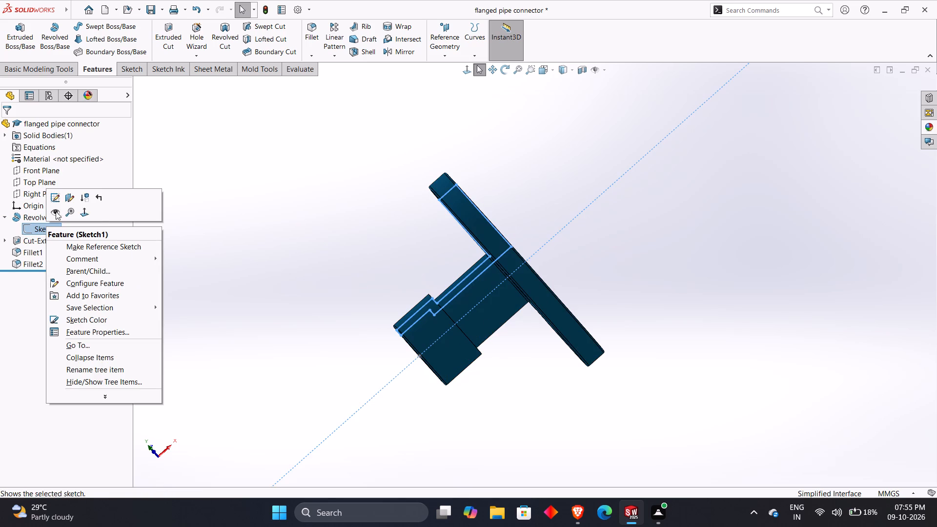
{"action": "left_click", "coordinate": [68, 196]}
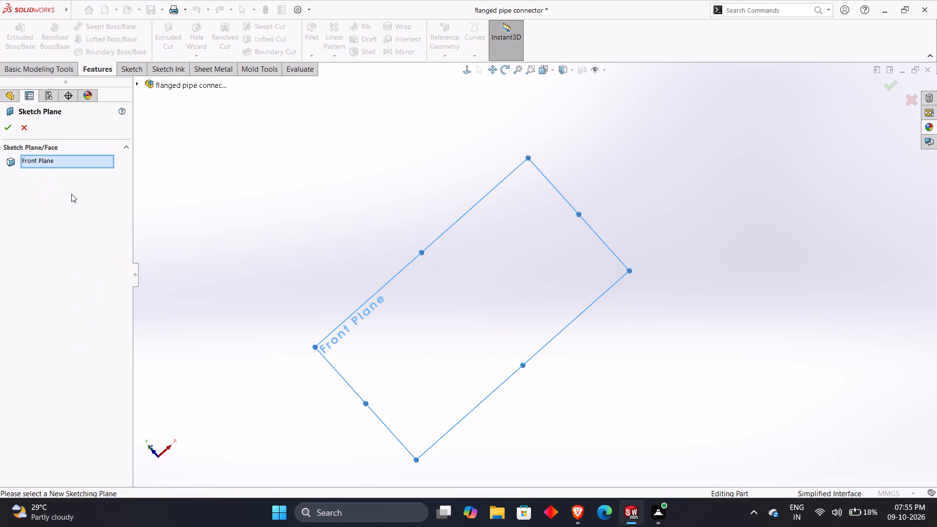
{"action": "left_click", "coordinate": [139, 86]}
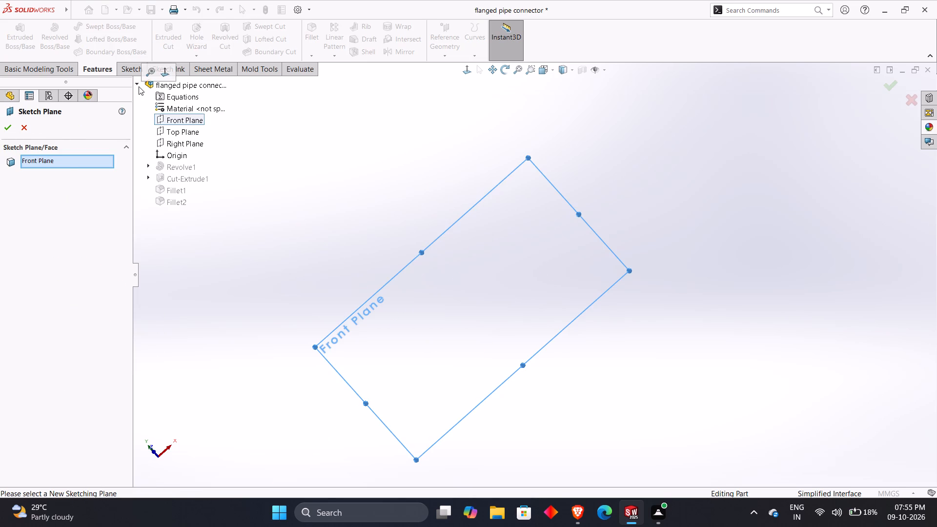
{"action": "left_click", "coordinate": [174, 138]}
{"action": "left_click", "coordinate": [12, 128]}
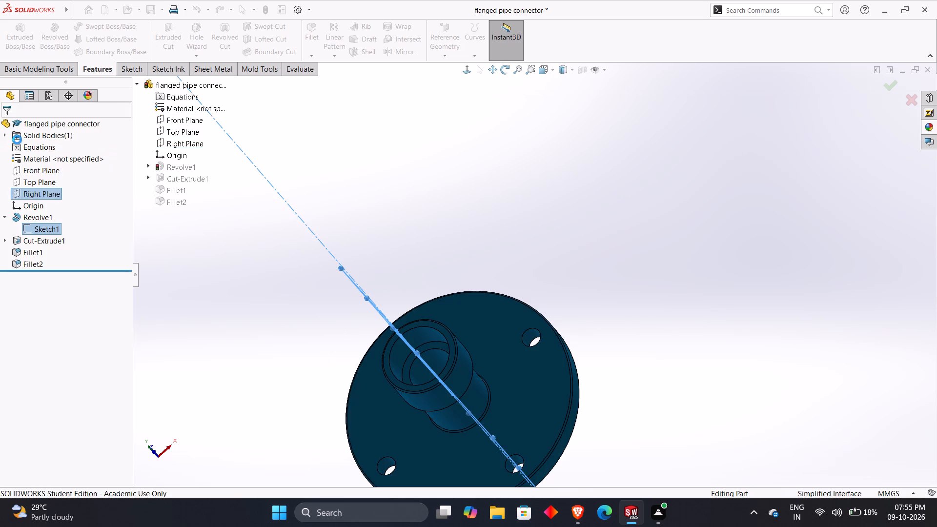
Examine the blue connector's new orientation in the six standard orthographic views and the isometric view.
{"action": "middle_click_drag", "start_coordinate": [268, 249], "coordinate": [317, 224]}
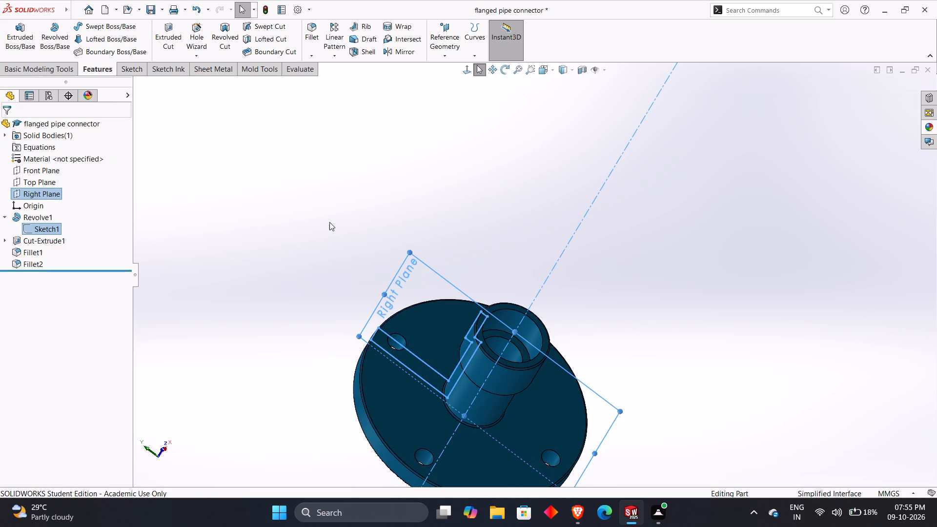
{"action": "key", "text": "ctrl+7"}
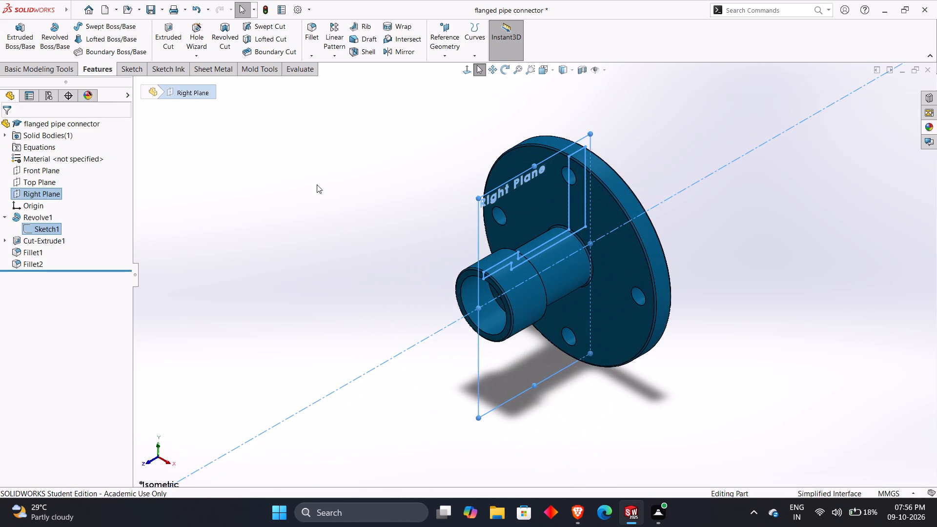
{"action": "left_click", "coordinate": [229, 190]}
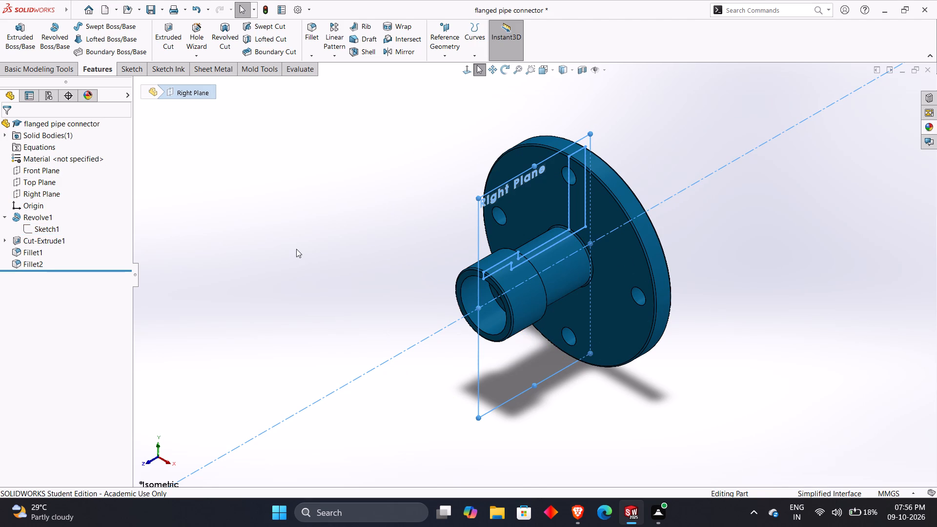
{"action": "key", "text": "ctrl+1"}
{"action": "key", "text": "ctrl+2"}
{"action": "key", "text": "ctrl+3"}
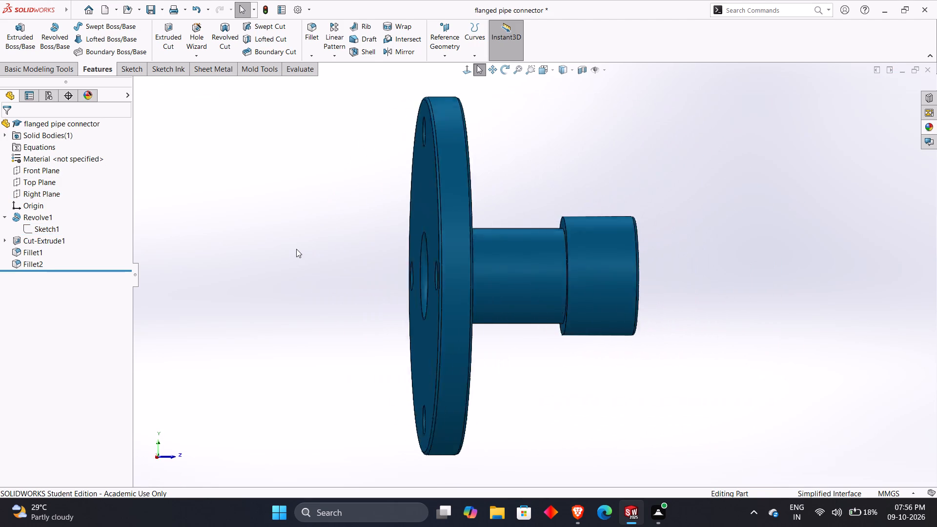
{"action": "key", "text": "ctrl+4"}
{"action": "key", "text": "ctrl+5"}
{"action": "key", "text": "ctrl+6"}
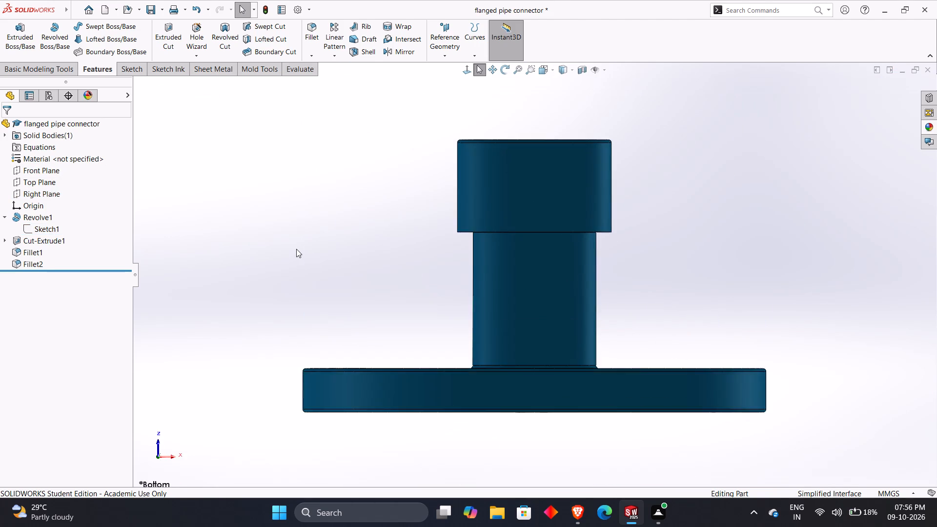
{"action": "key", "text": "ctrl+7"}
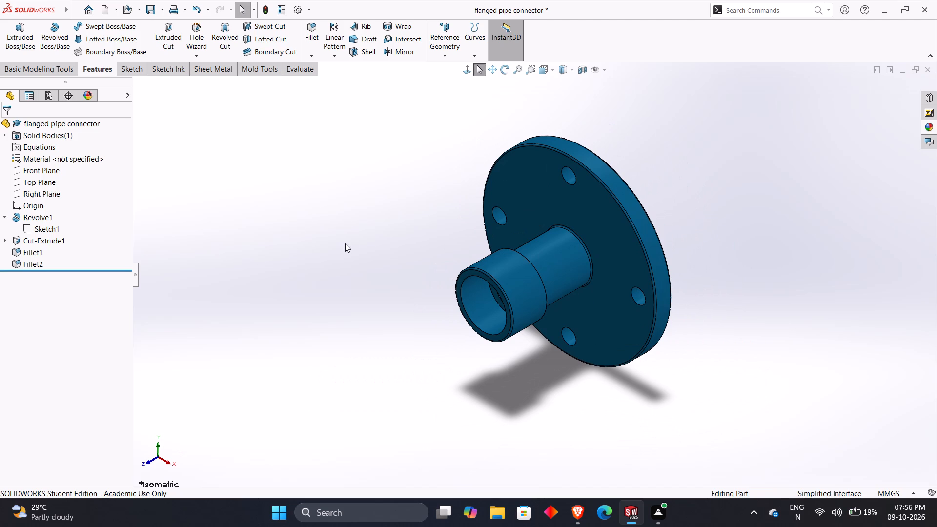
{"action": "scroll", "coordinate": [380, 241], "scroll_direction": "down", "scroll_amount": 1}
{"action": "scroll", "coordinate": [386, 239], "scroll_direction": "up", "scroll_amount": 2}
{"action": "middle_click_drag", "start_coordinate": [753, 248], "coordinate": [756, 245]}
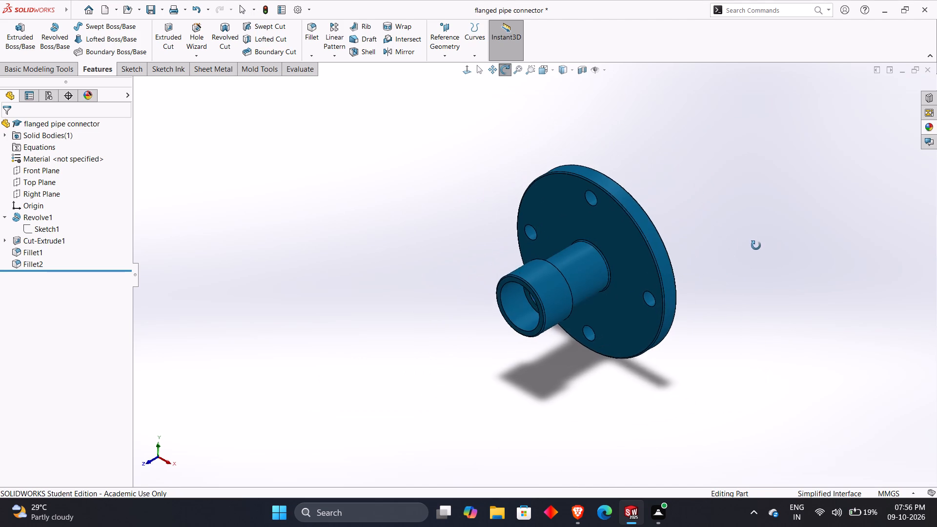
{"action": "middle_click_drag", "start_coordinate": [756, 245], "coordinate": [748, 254]}
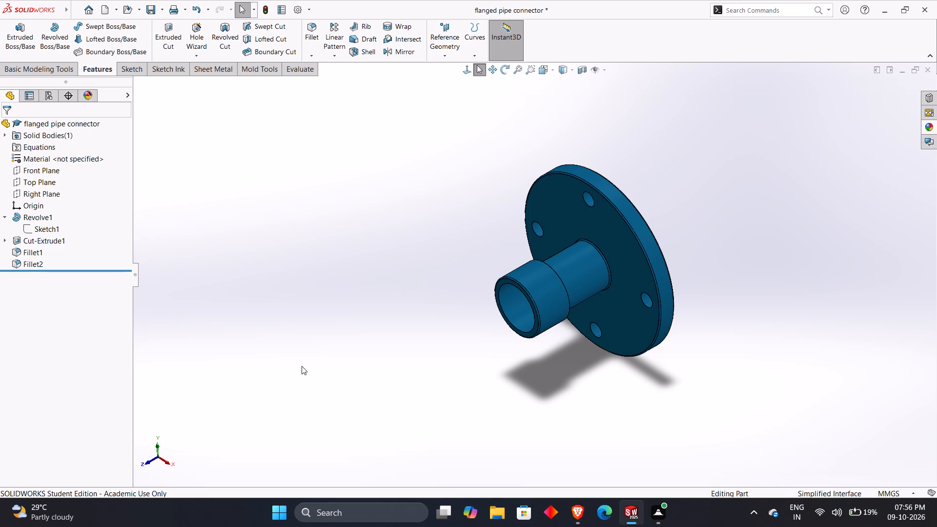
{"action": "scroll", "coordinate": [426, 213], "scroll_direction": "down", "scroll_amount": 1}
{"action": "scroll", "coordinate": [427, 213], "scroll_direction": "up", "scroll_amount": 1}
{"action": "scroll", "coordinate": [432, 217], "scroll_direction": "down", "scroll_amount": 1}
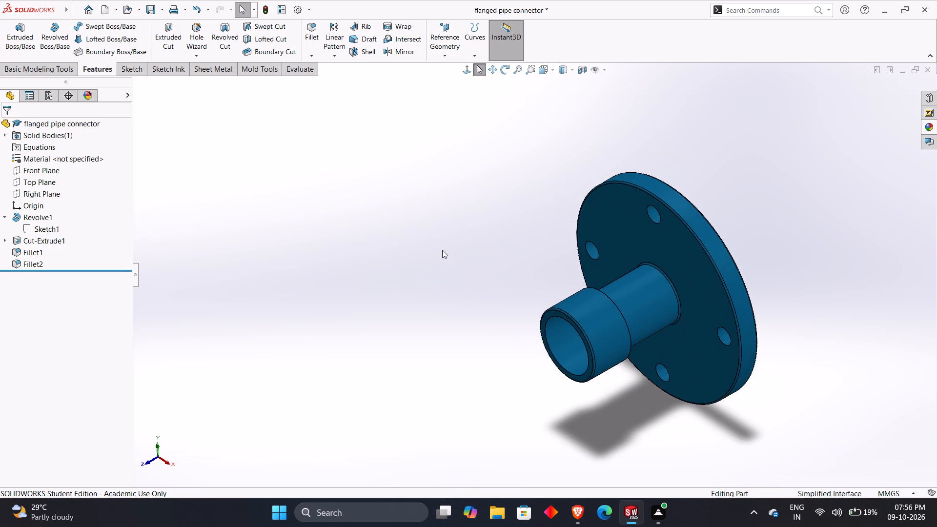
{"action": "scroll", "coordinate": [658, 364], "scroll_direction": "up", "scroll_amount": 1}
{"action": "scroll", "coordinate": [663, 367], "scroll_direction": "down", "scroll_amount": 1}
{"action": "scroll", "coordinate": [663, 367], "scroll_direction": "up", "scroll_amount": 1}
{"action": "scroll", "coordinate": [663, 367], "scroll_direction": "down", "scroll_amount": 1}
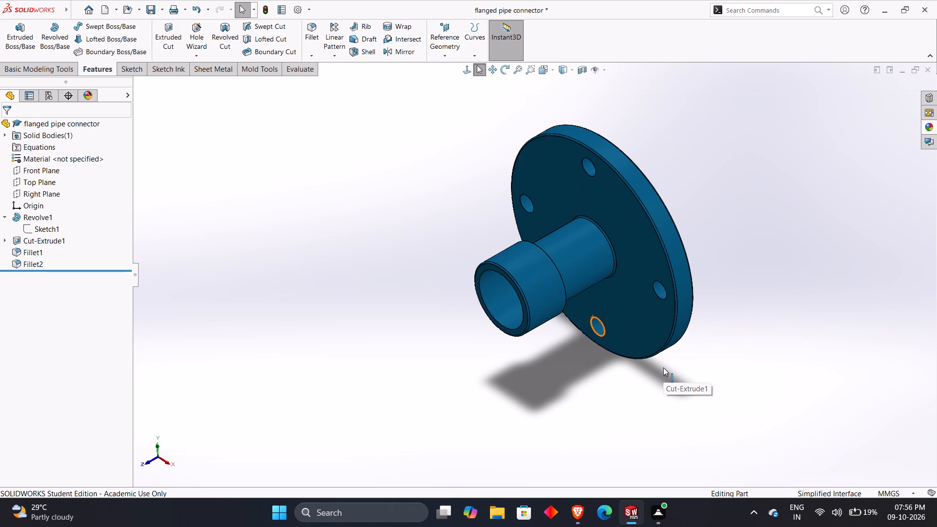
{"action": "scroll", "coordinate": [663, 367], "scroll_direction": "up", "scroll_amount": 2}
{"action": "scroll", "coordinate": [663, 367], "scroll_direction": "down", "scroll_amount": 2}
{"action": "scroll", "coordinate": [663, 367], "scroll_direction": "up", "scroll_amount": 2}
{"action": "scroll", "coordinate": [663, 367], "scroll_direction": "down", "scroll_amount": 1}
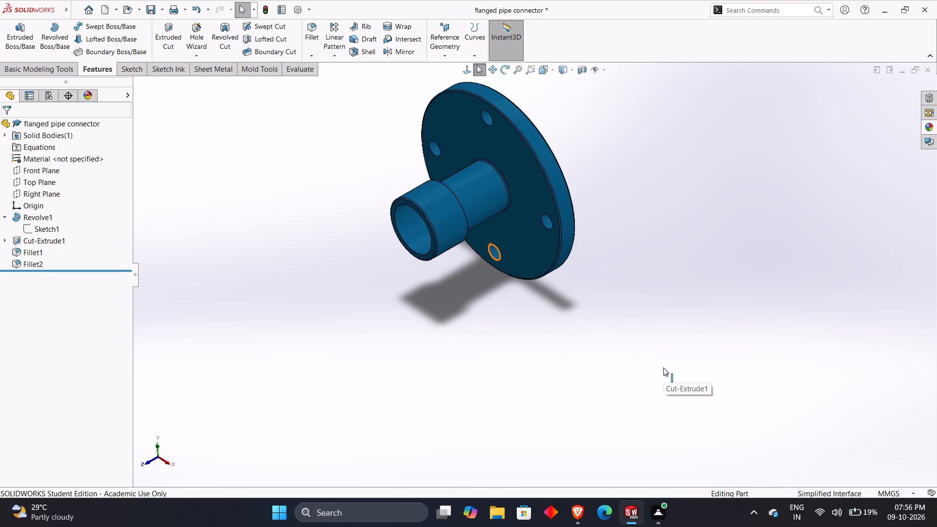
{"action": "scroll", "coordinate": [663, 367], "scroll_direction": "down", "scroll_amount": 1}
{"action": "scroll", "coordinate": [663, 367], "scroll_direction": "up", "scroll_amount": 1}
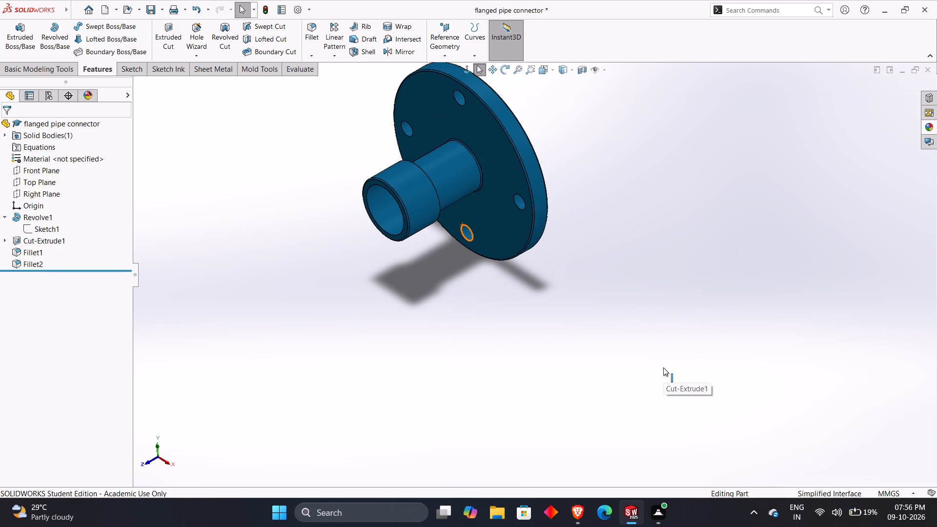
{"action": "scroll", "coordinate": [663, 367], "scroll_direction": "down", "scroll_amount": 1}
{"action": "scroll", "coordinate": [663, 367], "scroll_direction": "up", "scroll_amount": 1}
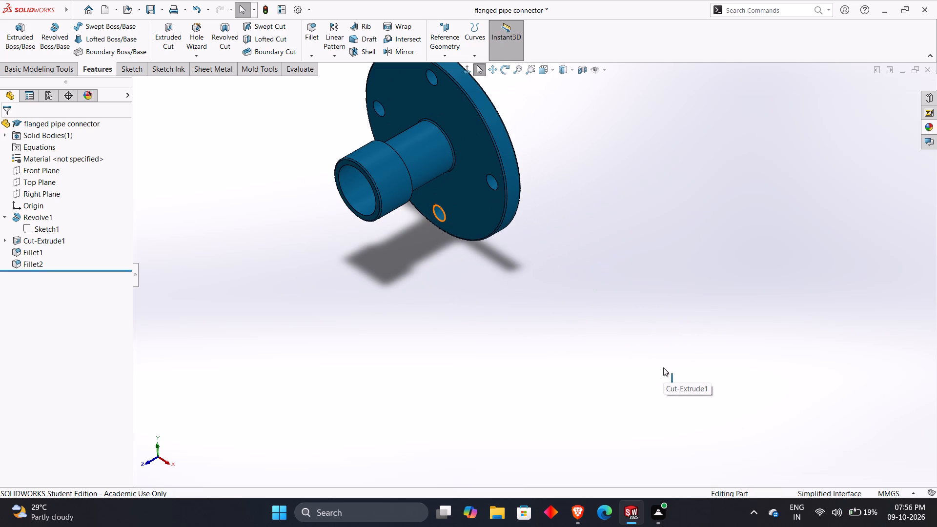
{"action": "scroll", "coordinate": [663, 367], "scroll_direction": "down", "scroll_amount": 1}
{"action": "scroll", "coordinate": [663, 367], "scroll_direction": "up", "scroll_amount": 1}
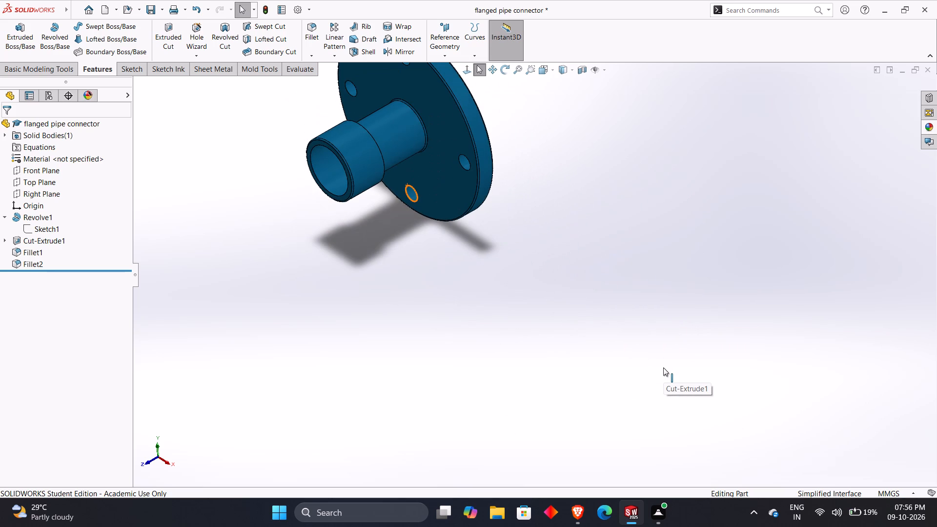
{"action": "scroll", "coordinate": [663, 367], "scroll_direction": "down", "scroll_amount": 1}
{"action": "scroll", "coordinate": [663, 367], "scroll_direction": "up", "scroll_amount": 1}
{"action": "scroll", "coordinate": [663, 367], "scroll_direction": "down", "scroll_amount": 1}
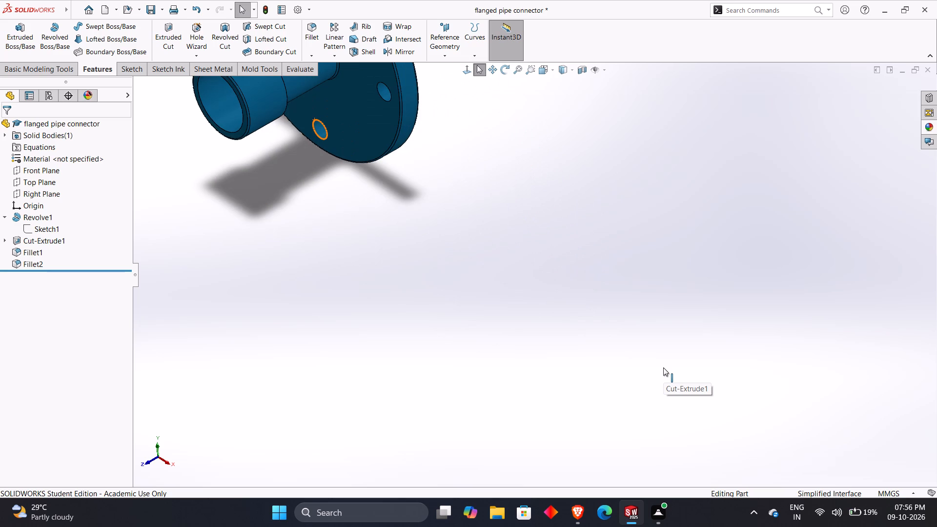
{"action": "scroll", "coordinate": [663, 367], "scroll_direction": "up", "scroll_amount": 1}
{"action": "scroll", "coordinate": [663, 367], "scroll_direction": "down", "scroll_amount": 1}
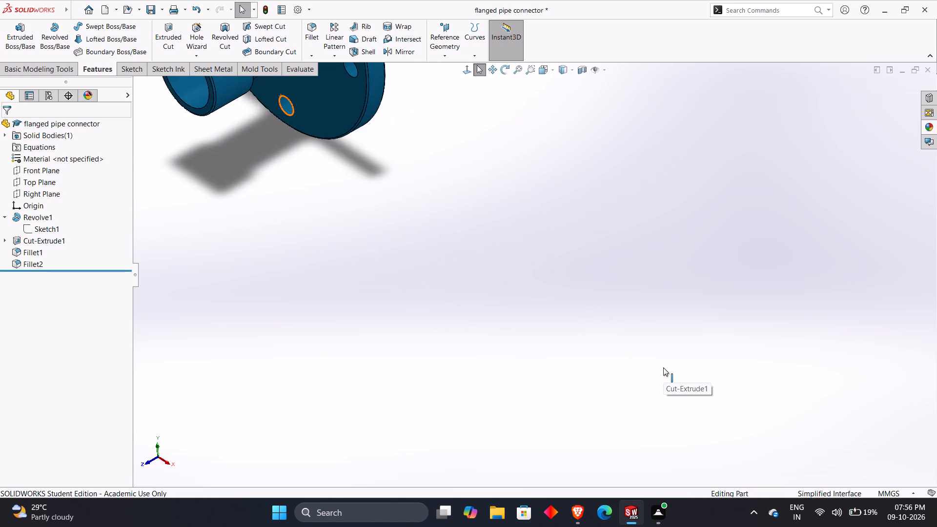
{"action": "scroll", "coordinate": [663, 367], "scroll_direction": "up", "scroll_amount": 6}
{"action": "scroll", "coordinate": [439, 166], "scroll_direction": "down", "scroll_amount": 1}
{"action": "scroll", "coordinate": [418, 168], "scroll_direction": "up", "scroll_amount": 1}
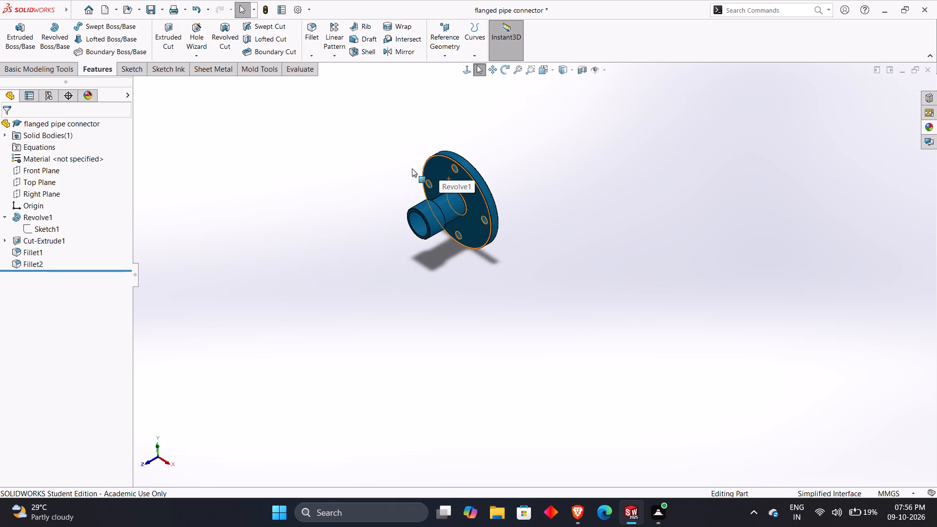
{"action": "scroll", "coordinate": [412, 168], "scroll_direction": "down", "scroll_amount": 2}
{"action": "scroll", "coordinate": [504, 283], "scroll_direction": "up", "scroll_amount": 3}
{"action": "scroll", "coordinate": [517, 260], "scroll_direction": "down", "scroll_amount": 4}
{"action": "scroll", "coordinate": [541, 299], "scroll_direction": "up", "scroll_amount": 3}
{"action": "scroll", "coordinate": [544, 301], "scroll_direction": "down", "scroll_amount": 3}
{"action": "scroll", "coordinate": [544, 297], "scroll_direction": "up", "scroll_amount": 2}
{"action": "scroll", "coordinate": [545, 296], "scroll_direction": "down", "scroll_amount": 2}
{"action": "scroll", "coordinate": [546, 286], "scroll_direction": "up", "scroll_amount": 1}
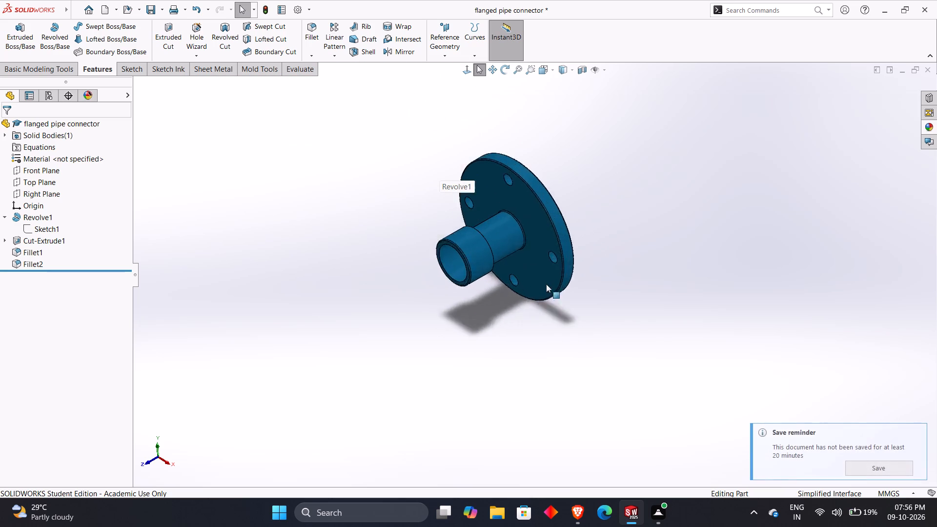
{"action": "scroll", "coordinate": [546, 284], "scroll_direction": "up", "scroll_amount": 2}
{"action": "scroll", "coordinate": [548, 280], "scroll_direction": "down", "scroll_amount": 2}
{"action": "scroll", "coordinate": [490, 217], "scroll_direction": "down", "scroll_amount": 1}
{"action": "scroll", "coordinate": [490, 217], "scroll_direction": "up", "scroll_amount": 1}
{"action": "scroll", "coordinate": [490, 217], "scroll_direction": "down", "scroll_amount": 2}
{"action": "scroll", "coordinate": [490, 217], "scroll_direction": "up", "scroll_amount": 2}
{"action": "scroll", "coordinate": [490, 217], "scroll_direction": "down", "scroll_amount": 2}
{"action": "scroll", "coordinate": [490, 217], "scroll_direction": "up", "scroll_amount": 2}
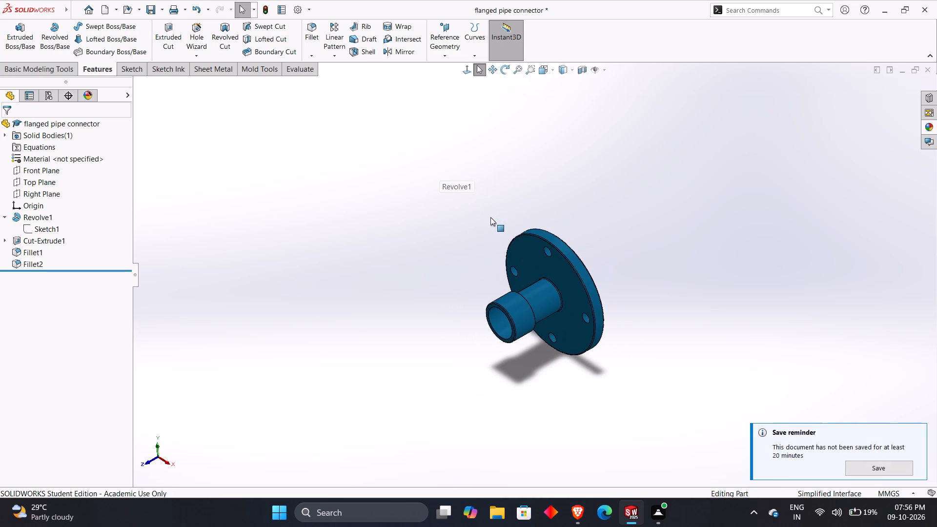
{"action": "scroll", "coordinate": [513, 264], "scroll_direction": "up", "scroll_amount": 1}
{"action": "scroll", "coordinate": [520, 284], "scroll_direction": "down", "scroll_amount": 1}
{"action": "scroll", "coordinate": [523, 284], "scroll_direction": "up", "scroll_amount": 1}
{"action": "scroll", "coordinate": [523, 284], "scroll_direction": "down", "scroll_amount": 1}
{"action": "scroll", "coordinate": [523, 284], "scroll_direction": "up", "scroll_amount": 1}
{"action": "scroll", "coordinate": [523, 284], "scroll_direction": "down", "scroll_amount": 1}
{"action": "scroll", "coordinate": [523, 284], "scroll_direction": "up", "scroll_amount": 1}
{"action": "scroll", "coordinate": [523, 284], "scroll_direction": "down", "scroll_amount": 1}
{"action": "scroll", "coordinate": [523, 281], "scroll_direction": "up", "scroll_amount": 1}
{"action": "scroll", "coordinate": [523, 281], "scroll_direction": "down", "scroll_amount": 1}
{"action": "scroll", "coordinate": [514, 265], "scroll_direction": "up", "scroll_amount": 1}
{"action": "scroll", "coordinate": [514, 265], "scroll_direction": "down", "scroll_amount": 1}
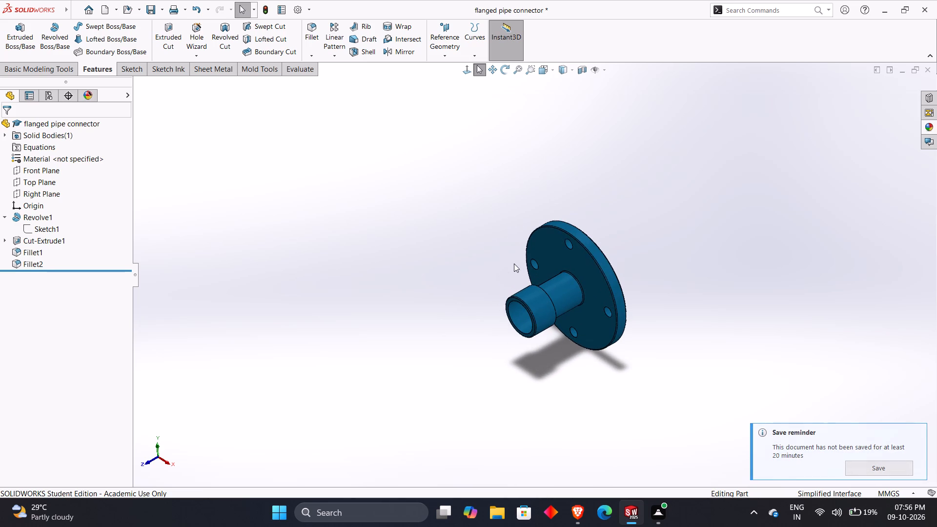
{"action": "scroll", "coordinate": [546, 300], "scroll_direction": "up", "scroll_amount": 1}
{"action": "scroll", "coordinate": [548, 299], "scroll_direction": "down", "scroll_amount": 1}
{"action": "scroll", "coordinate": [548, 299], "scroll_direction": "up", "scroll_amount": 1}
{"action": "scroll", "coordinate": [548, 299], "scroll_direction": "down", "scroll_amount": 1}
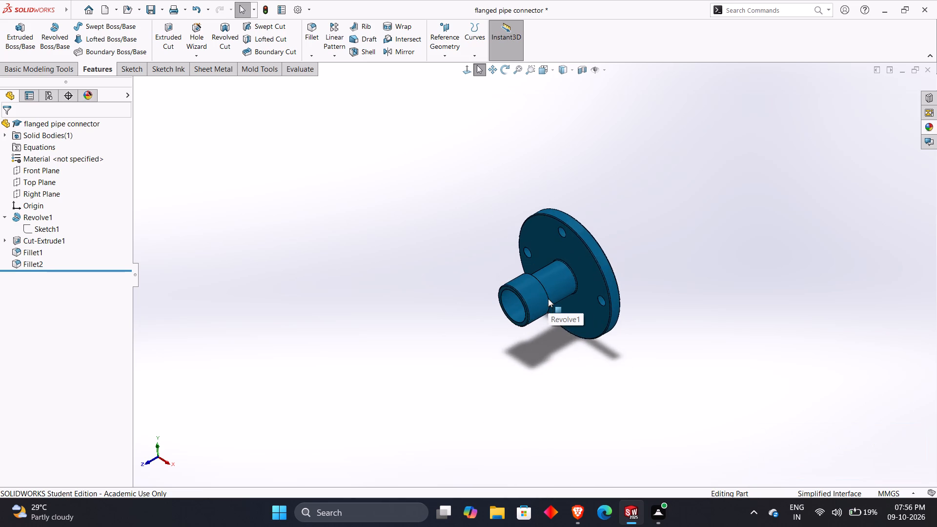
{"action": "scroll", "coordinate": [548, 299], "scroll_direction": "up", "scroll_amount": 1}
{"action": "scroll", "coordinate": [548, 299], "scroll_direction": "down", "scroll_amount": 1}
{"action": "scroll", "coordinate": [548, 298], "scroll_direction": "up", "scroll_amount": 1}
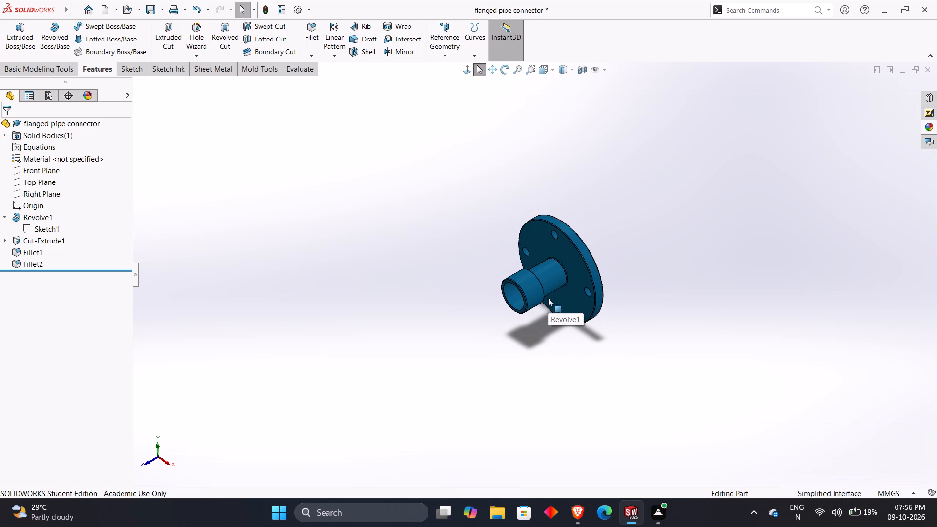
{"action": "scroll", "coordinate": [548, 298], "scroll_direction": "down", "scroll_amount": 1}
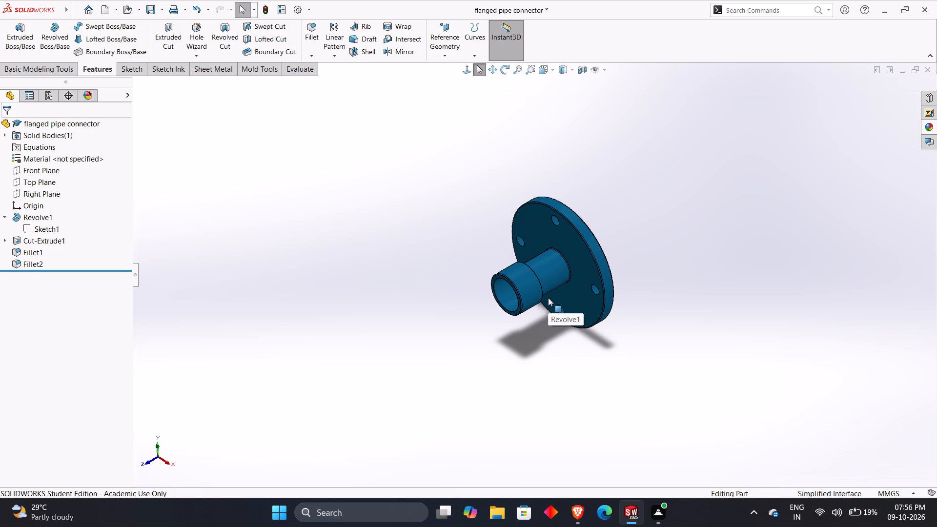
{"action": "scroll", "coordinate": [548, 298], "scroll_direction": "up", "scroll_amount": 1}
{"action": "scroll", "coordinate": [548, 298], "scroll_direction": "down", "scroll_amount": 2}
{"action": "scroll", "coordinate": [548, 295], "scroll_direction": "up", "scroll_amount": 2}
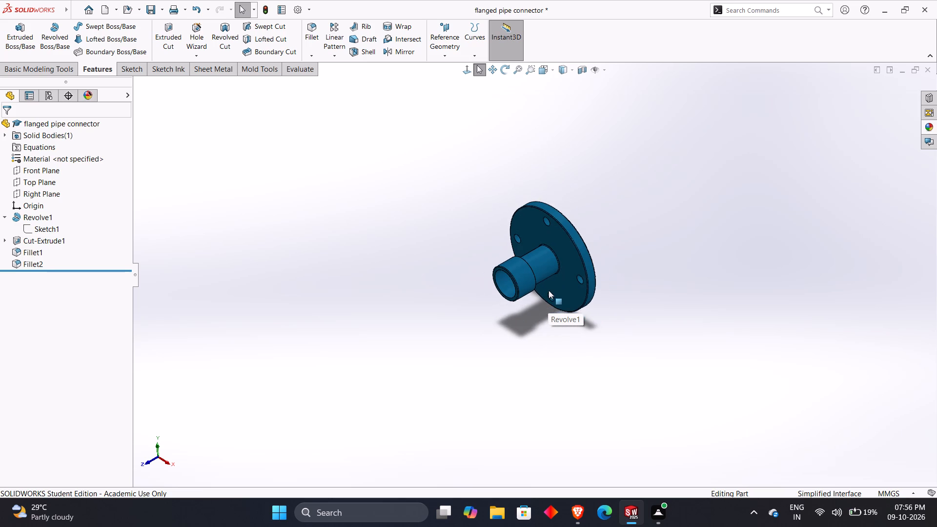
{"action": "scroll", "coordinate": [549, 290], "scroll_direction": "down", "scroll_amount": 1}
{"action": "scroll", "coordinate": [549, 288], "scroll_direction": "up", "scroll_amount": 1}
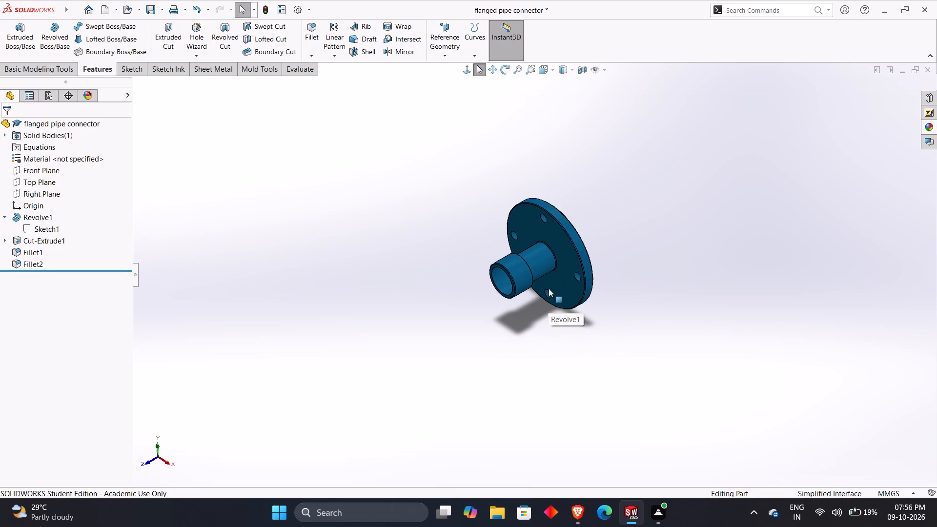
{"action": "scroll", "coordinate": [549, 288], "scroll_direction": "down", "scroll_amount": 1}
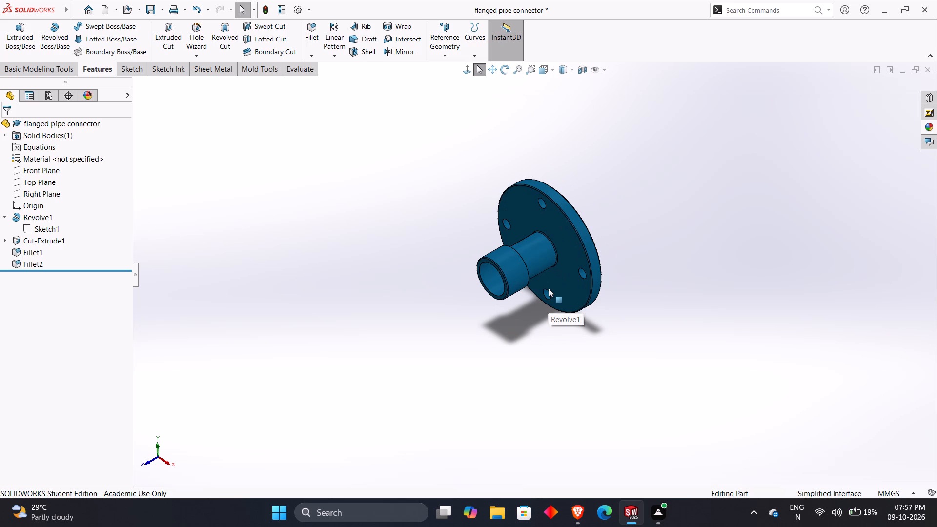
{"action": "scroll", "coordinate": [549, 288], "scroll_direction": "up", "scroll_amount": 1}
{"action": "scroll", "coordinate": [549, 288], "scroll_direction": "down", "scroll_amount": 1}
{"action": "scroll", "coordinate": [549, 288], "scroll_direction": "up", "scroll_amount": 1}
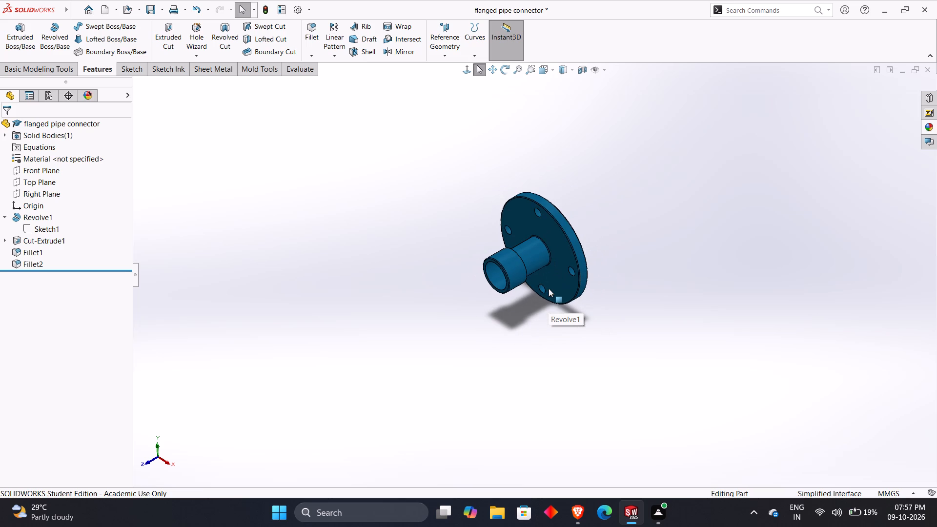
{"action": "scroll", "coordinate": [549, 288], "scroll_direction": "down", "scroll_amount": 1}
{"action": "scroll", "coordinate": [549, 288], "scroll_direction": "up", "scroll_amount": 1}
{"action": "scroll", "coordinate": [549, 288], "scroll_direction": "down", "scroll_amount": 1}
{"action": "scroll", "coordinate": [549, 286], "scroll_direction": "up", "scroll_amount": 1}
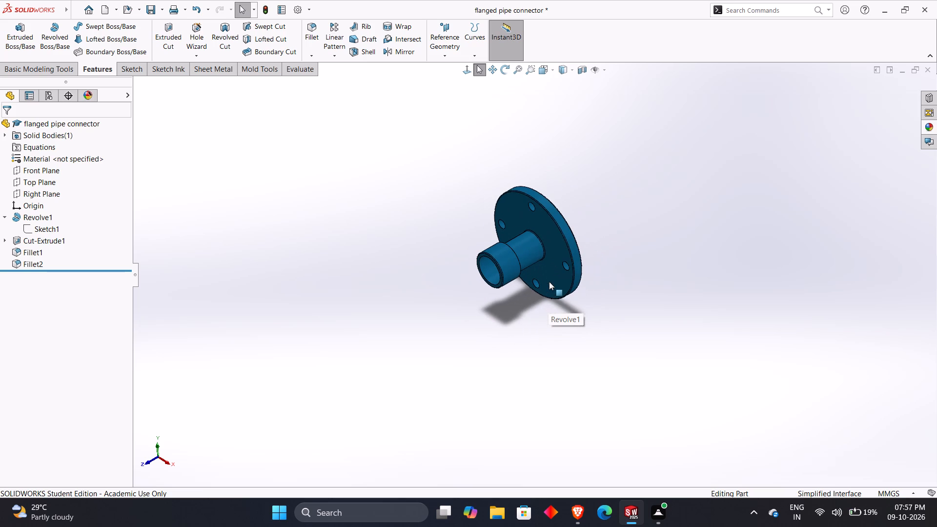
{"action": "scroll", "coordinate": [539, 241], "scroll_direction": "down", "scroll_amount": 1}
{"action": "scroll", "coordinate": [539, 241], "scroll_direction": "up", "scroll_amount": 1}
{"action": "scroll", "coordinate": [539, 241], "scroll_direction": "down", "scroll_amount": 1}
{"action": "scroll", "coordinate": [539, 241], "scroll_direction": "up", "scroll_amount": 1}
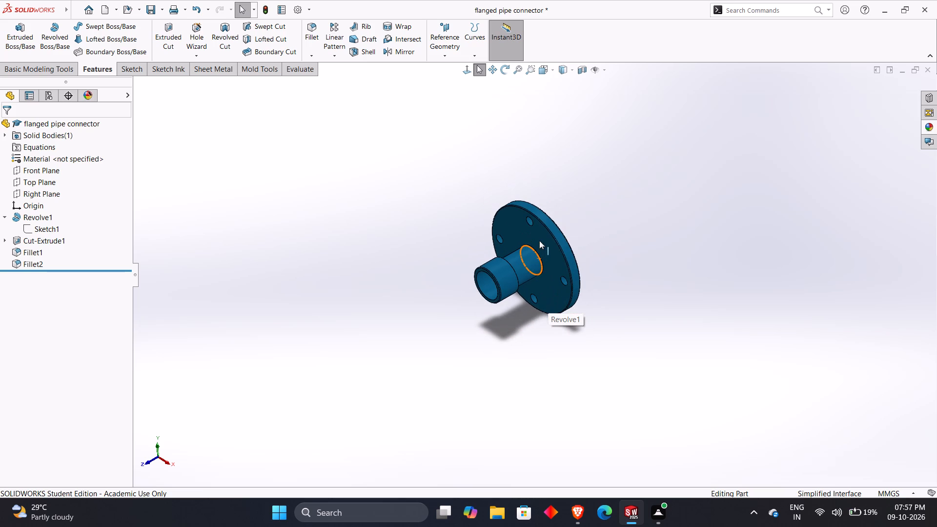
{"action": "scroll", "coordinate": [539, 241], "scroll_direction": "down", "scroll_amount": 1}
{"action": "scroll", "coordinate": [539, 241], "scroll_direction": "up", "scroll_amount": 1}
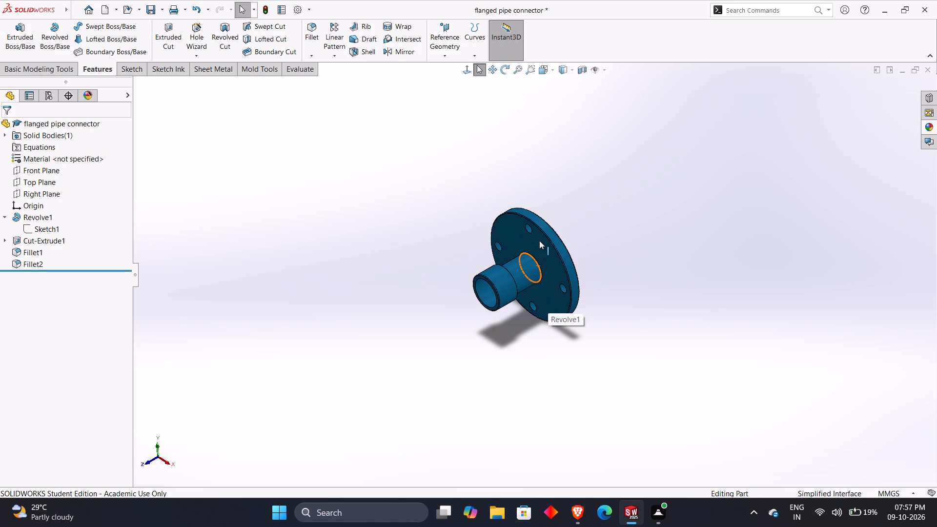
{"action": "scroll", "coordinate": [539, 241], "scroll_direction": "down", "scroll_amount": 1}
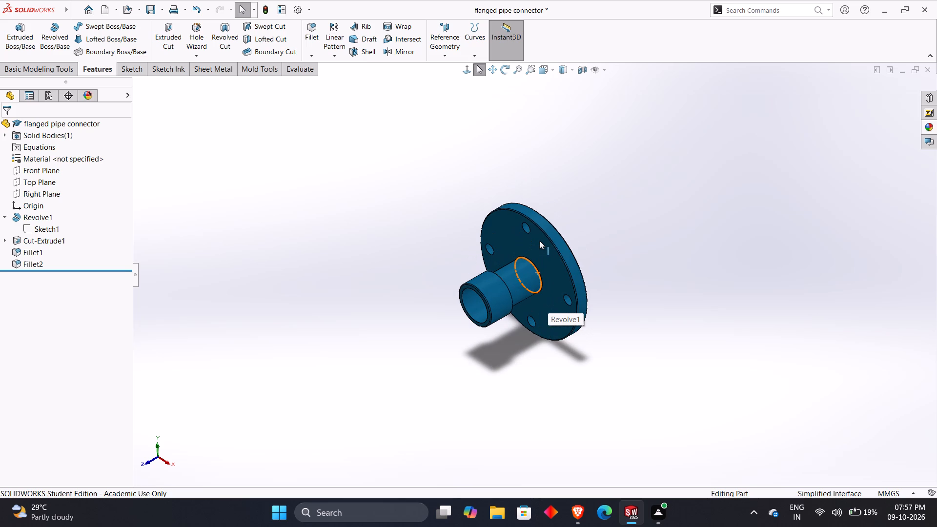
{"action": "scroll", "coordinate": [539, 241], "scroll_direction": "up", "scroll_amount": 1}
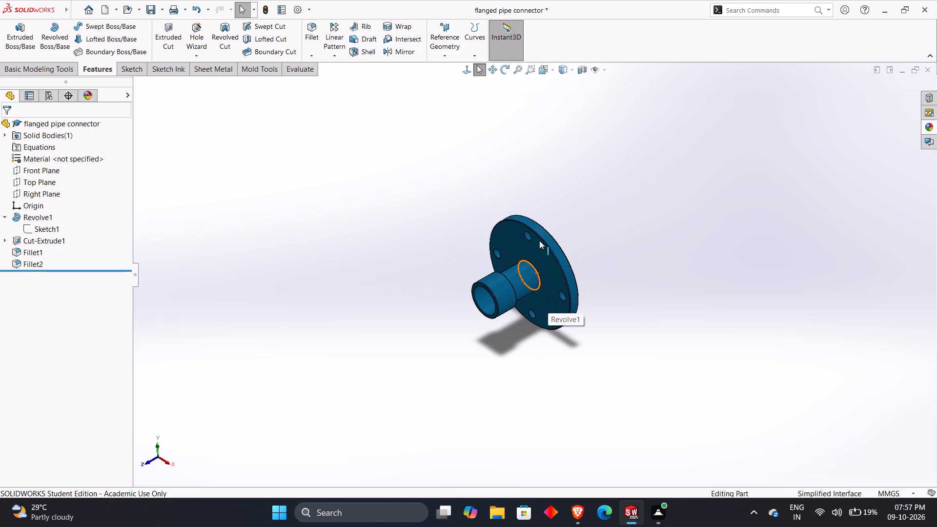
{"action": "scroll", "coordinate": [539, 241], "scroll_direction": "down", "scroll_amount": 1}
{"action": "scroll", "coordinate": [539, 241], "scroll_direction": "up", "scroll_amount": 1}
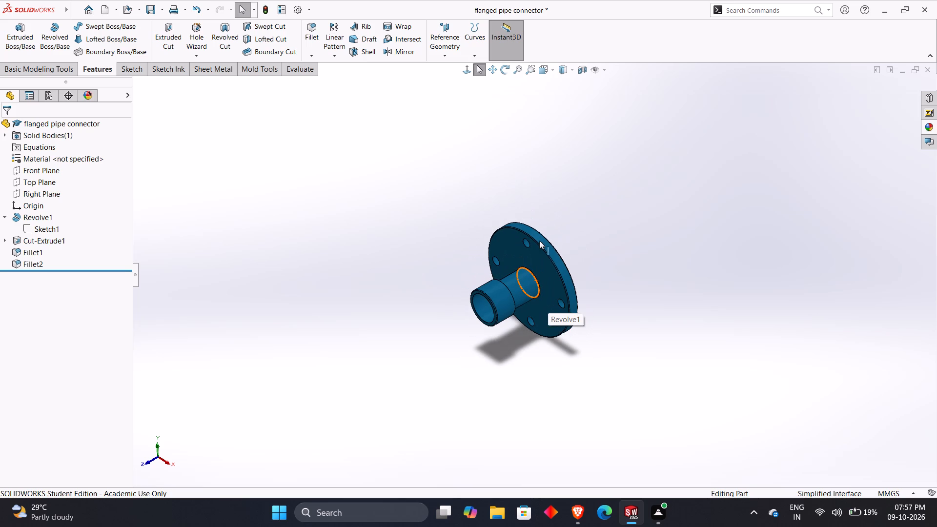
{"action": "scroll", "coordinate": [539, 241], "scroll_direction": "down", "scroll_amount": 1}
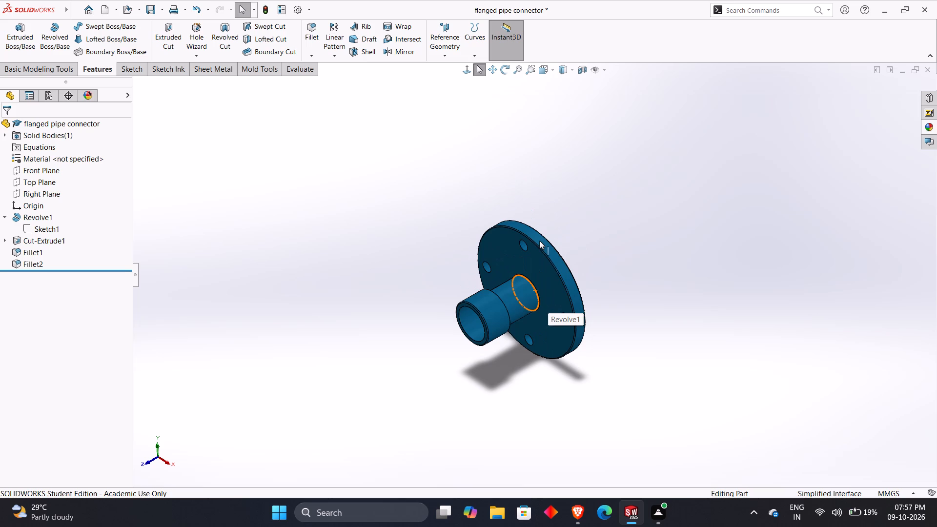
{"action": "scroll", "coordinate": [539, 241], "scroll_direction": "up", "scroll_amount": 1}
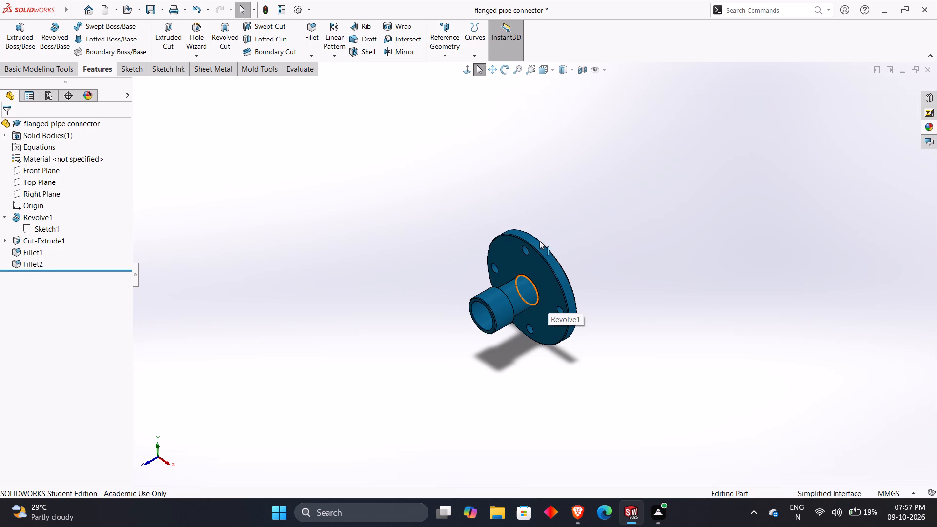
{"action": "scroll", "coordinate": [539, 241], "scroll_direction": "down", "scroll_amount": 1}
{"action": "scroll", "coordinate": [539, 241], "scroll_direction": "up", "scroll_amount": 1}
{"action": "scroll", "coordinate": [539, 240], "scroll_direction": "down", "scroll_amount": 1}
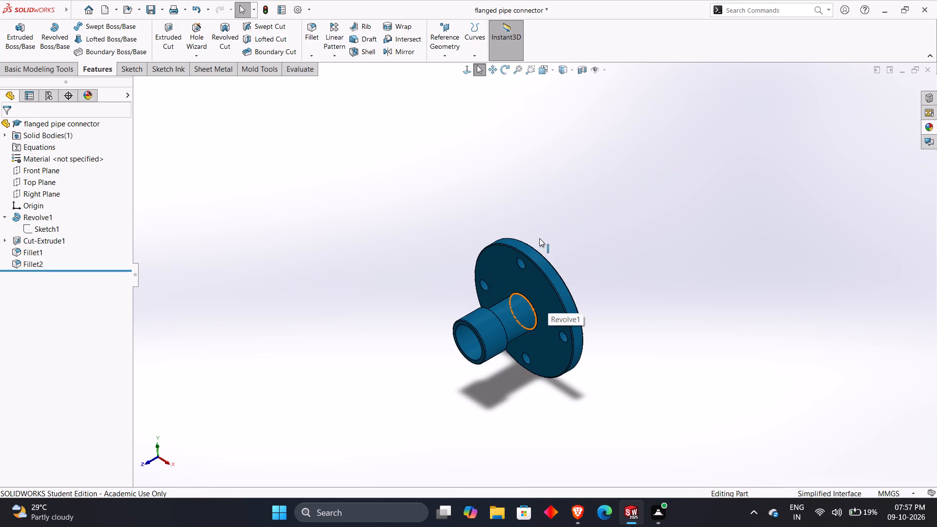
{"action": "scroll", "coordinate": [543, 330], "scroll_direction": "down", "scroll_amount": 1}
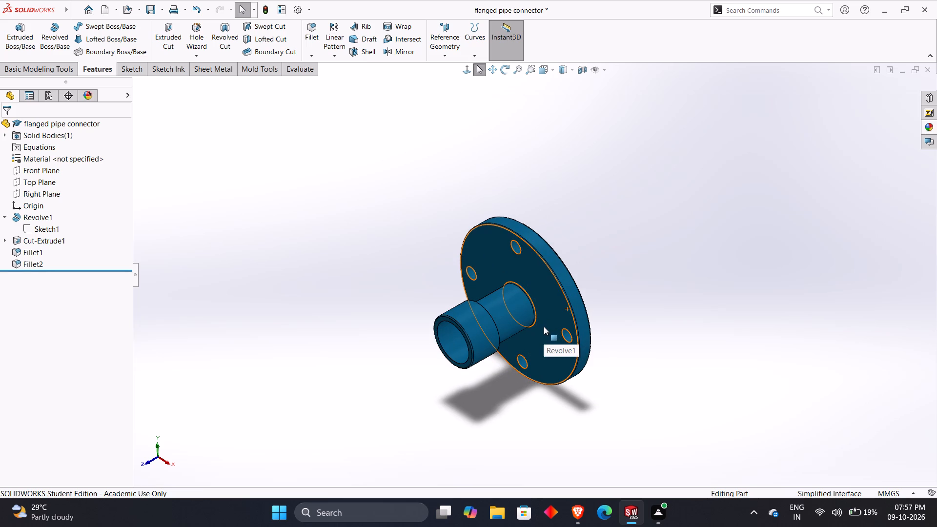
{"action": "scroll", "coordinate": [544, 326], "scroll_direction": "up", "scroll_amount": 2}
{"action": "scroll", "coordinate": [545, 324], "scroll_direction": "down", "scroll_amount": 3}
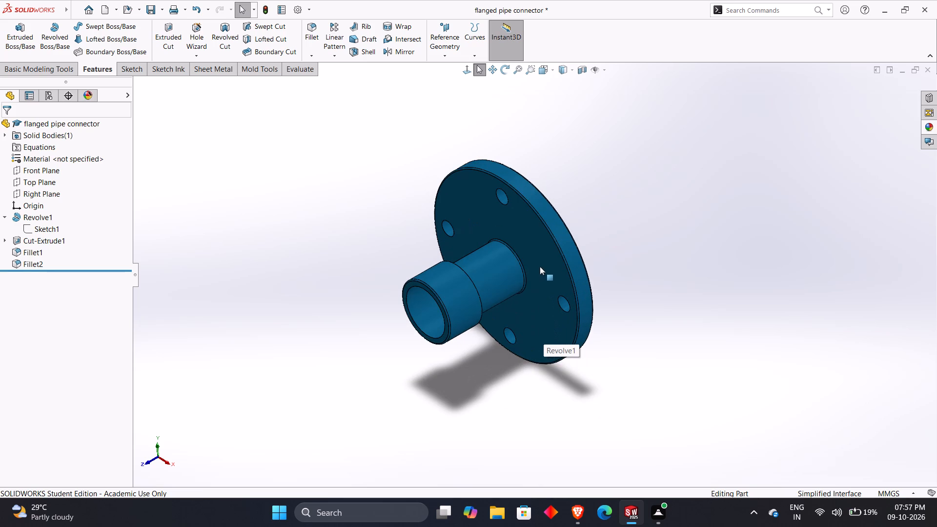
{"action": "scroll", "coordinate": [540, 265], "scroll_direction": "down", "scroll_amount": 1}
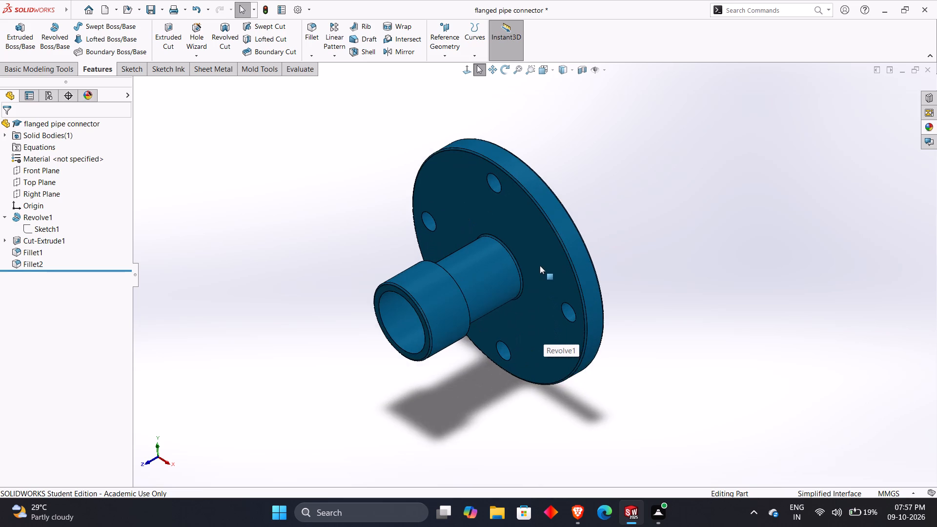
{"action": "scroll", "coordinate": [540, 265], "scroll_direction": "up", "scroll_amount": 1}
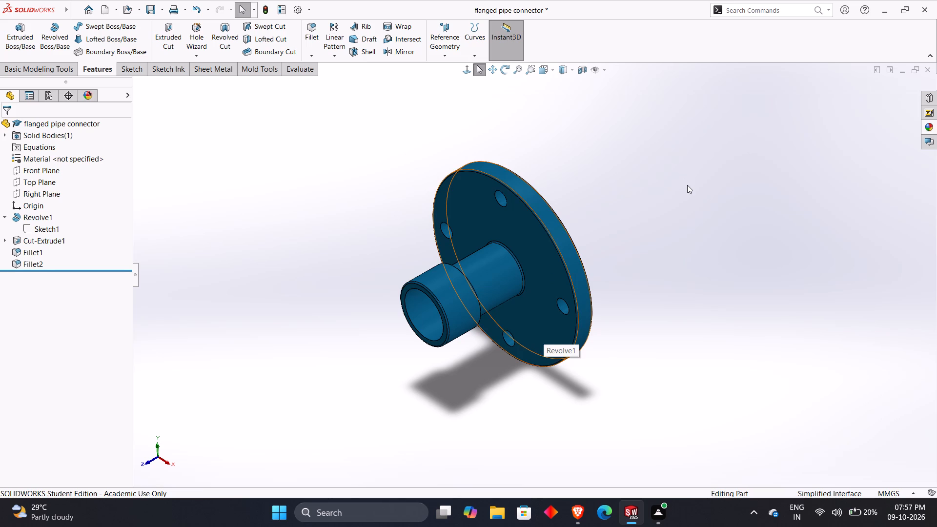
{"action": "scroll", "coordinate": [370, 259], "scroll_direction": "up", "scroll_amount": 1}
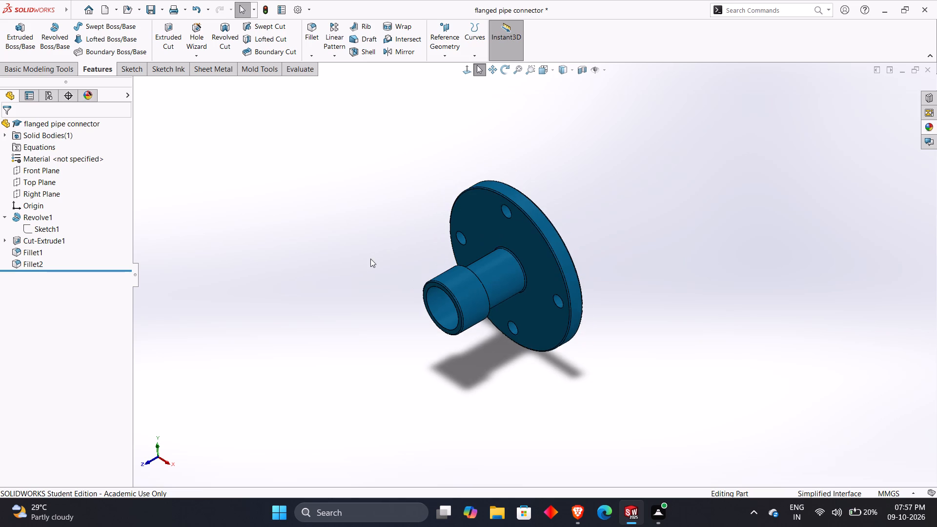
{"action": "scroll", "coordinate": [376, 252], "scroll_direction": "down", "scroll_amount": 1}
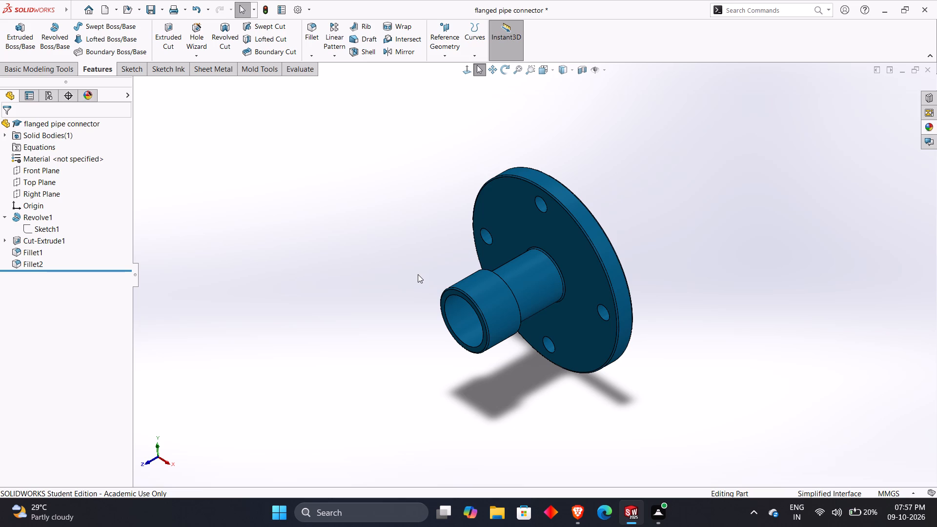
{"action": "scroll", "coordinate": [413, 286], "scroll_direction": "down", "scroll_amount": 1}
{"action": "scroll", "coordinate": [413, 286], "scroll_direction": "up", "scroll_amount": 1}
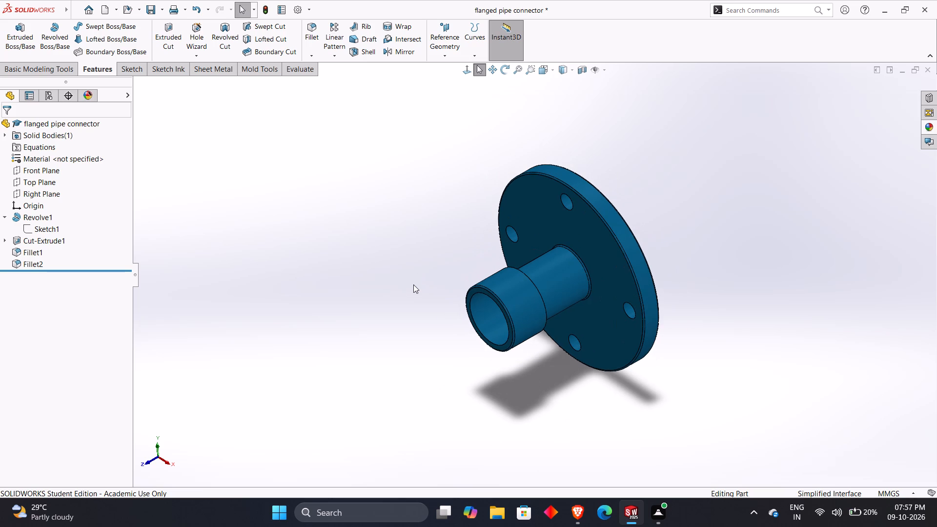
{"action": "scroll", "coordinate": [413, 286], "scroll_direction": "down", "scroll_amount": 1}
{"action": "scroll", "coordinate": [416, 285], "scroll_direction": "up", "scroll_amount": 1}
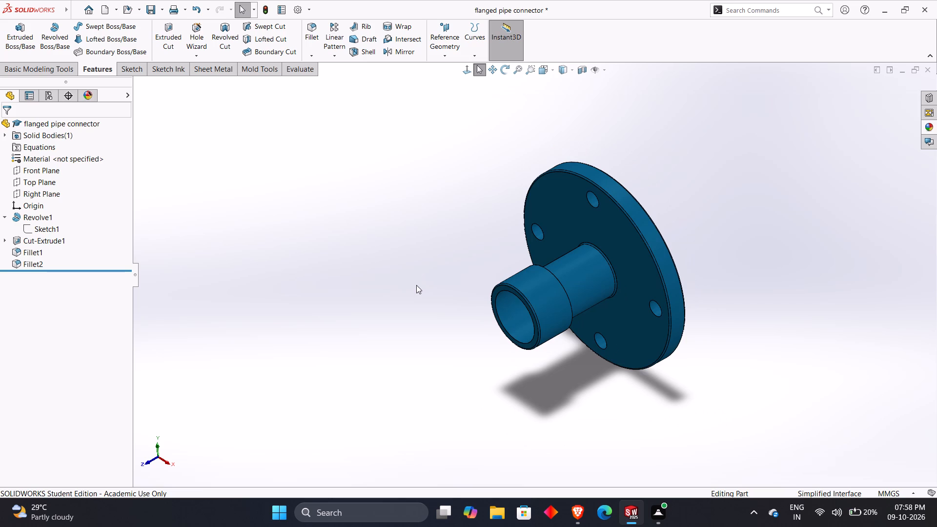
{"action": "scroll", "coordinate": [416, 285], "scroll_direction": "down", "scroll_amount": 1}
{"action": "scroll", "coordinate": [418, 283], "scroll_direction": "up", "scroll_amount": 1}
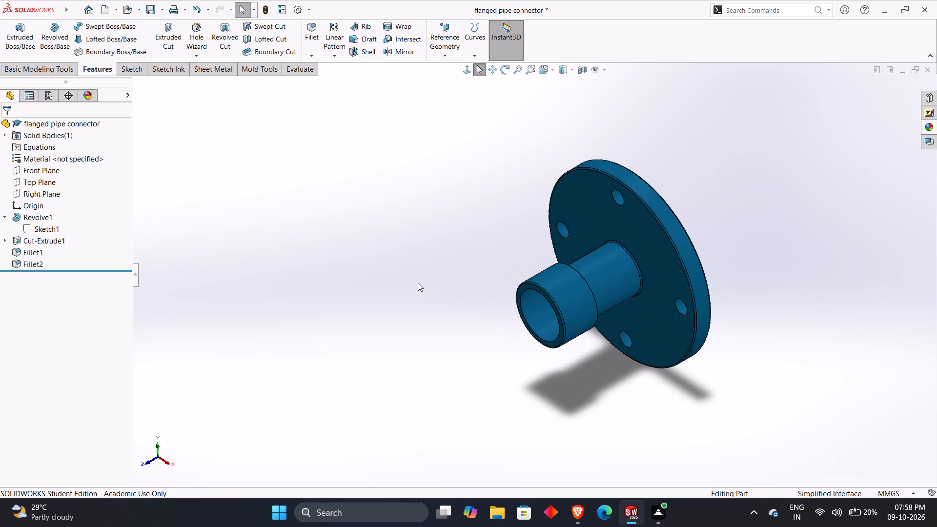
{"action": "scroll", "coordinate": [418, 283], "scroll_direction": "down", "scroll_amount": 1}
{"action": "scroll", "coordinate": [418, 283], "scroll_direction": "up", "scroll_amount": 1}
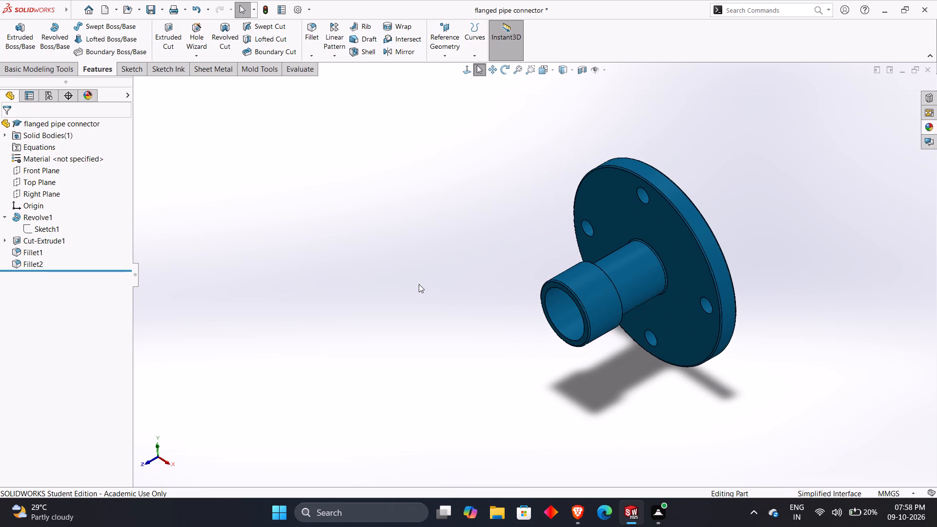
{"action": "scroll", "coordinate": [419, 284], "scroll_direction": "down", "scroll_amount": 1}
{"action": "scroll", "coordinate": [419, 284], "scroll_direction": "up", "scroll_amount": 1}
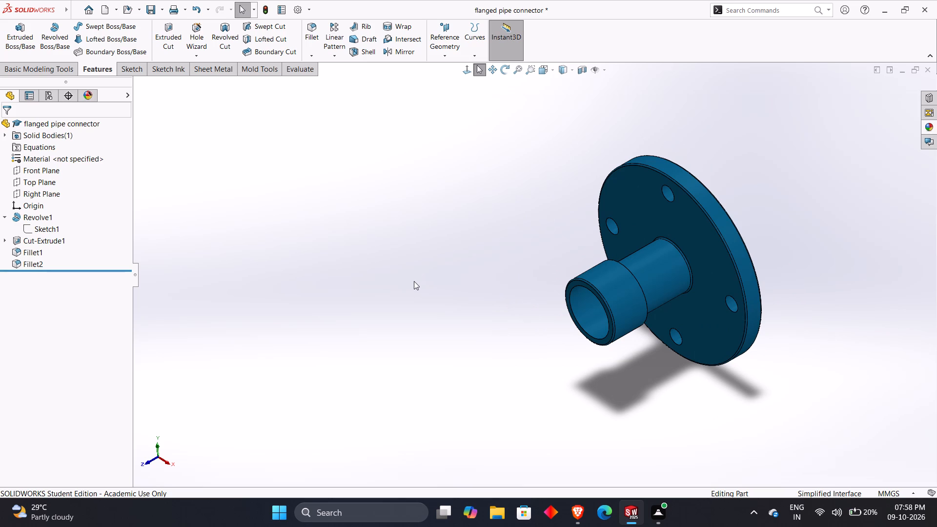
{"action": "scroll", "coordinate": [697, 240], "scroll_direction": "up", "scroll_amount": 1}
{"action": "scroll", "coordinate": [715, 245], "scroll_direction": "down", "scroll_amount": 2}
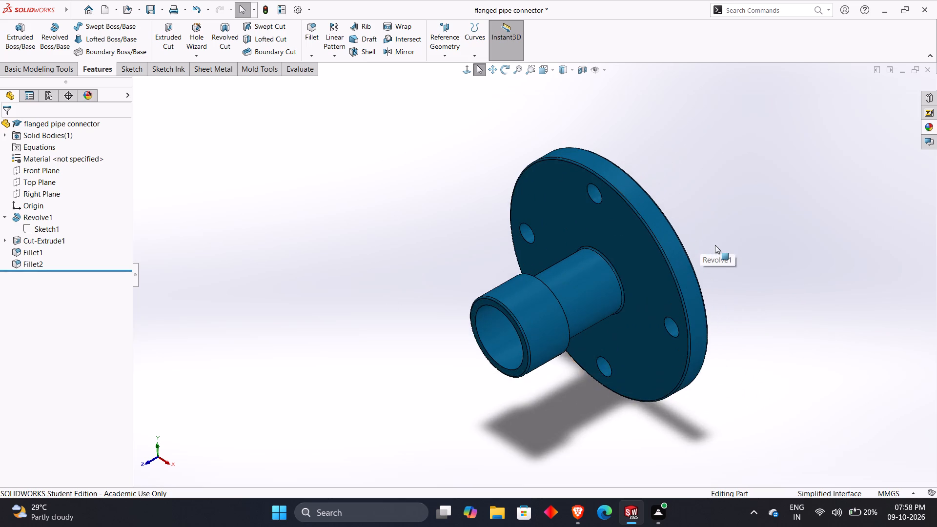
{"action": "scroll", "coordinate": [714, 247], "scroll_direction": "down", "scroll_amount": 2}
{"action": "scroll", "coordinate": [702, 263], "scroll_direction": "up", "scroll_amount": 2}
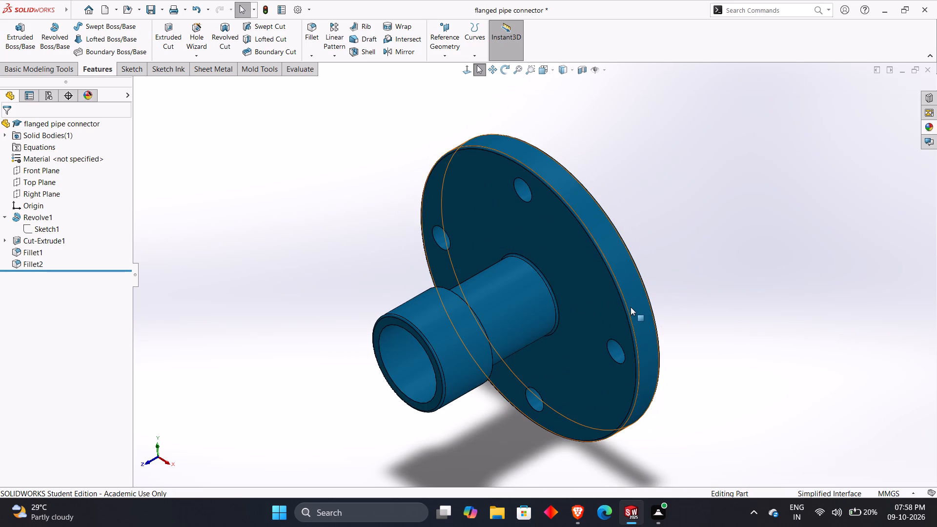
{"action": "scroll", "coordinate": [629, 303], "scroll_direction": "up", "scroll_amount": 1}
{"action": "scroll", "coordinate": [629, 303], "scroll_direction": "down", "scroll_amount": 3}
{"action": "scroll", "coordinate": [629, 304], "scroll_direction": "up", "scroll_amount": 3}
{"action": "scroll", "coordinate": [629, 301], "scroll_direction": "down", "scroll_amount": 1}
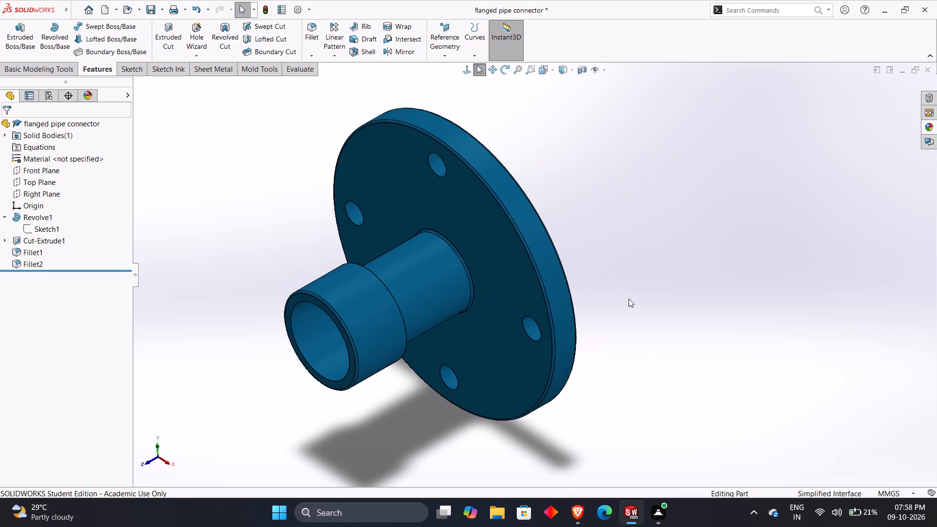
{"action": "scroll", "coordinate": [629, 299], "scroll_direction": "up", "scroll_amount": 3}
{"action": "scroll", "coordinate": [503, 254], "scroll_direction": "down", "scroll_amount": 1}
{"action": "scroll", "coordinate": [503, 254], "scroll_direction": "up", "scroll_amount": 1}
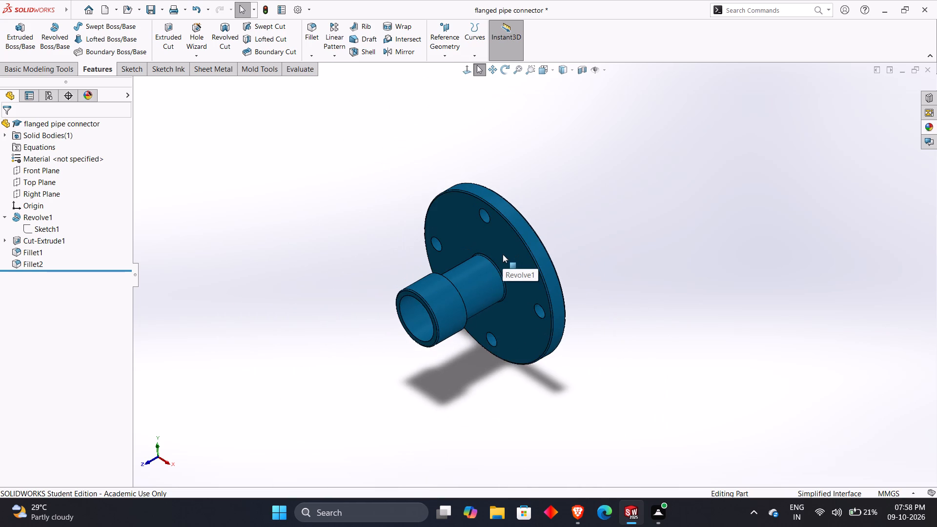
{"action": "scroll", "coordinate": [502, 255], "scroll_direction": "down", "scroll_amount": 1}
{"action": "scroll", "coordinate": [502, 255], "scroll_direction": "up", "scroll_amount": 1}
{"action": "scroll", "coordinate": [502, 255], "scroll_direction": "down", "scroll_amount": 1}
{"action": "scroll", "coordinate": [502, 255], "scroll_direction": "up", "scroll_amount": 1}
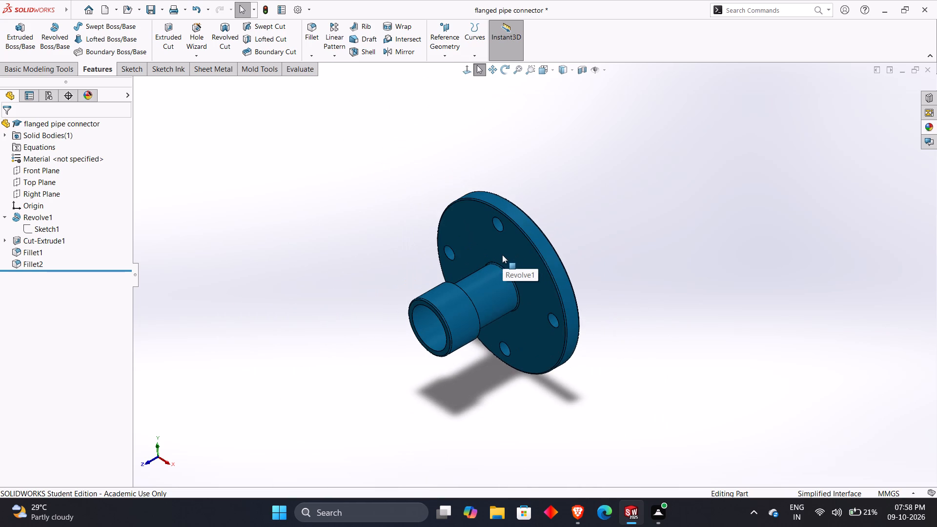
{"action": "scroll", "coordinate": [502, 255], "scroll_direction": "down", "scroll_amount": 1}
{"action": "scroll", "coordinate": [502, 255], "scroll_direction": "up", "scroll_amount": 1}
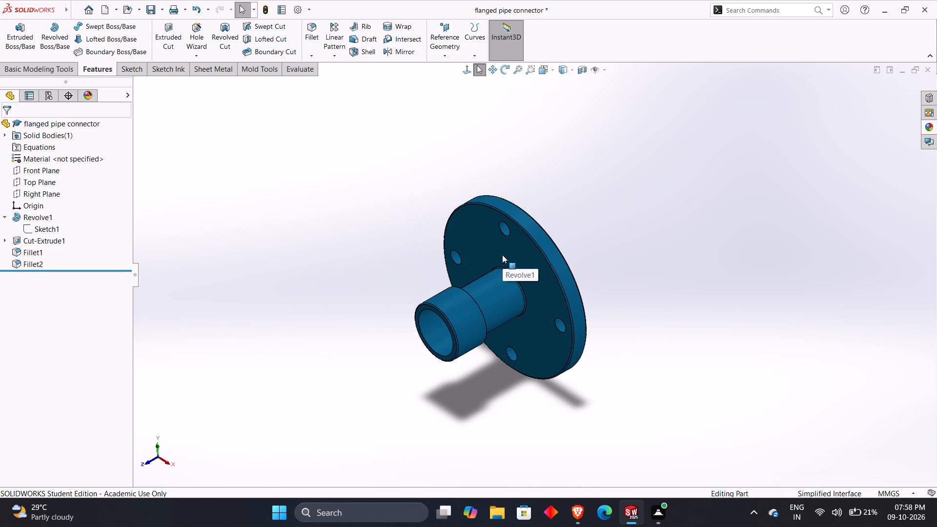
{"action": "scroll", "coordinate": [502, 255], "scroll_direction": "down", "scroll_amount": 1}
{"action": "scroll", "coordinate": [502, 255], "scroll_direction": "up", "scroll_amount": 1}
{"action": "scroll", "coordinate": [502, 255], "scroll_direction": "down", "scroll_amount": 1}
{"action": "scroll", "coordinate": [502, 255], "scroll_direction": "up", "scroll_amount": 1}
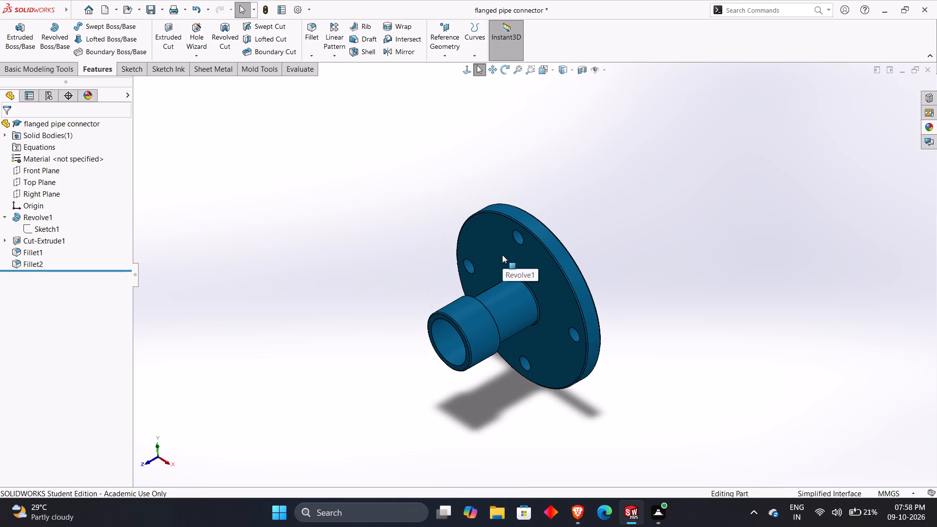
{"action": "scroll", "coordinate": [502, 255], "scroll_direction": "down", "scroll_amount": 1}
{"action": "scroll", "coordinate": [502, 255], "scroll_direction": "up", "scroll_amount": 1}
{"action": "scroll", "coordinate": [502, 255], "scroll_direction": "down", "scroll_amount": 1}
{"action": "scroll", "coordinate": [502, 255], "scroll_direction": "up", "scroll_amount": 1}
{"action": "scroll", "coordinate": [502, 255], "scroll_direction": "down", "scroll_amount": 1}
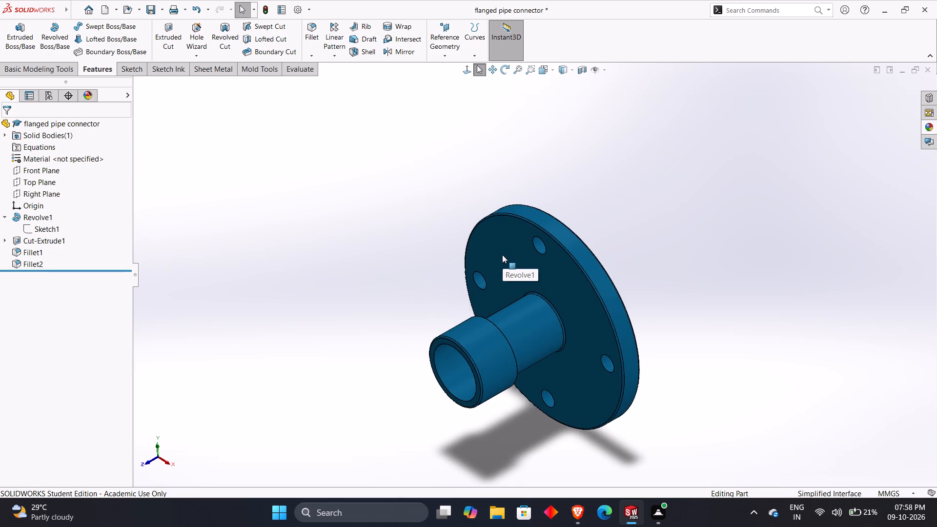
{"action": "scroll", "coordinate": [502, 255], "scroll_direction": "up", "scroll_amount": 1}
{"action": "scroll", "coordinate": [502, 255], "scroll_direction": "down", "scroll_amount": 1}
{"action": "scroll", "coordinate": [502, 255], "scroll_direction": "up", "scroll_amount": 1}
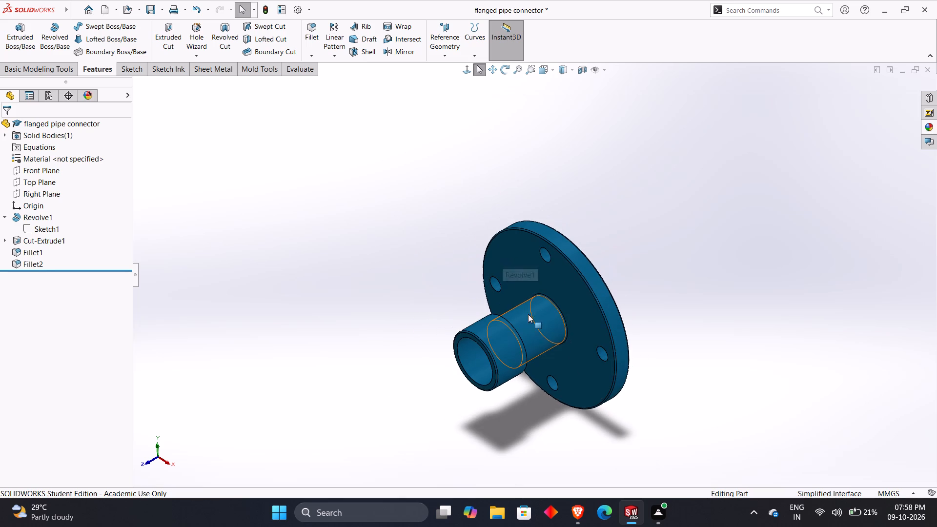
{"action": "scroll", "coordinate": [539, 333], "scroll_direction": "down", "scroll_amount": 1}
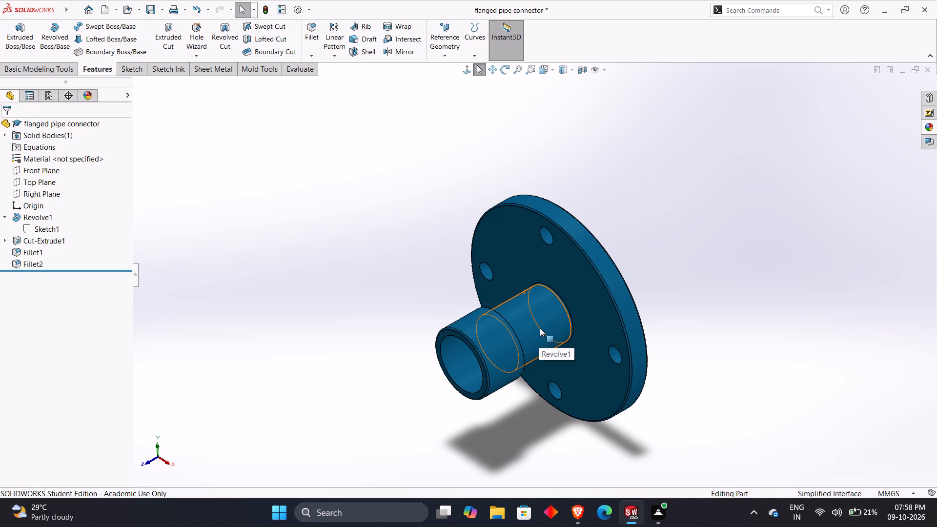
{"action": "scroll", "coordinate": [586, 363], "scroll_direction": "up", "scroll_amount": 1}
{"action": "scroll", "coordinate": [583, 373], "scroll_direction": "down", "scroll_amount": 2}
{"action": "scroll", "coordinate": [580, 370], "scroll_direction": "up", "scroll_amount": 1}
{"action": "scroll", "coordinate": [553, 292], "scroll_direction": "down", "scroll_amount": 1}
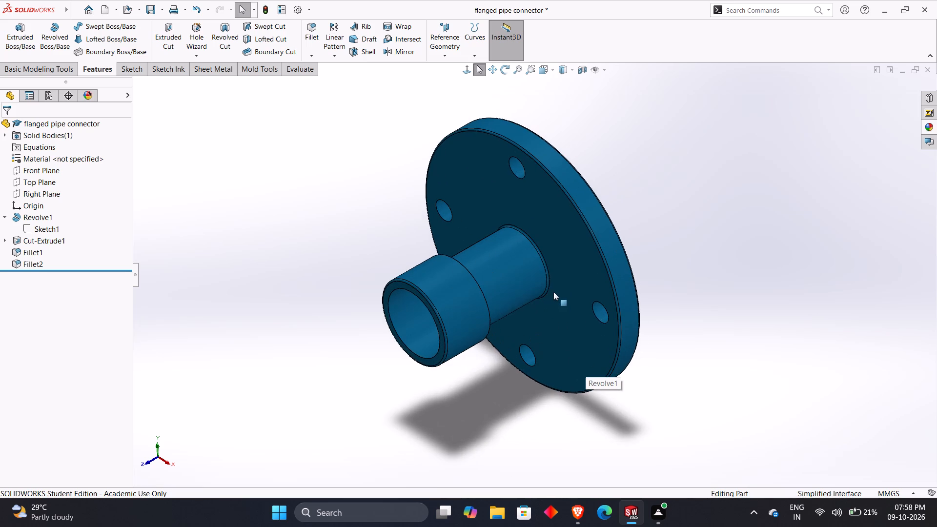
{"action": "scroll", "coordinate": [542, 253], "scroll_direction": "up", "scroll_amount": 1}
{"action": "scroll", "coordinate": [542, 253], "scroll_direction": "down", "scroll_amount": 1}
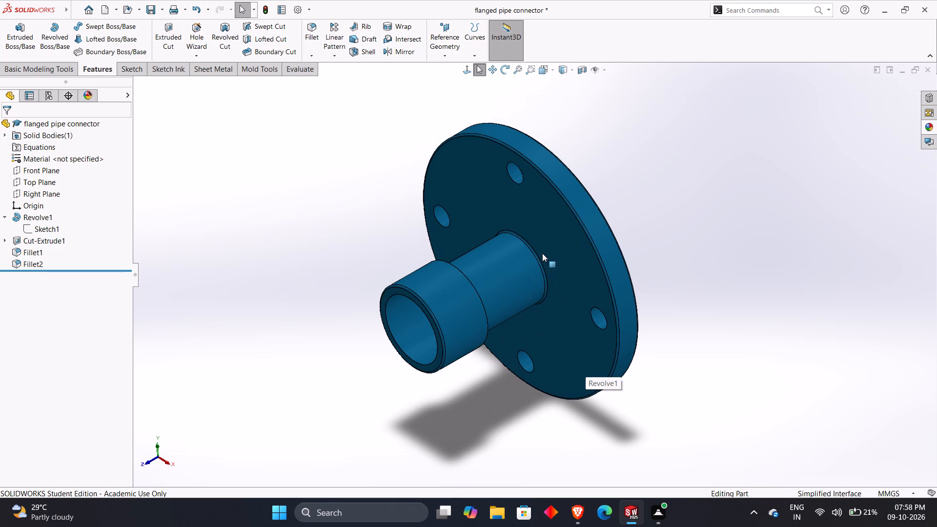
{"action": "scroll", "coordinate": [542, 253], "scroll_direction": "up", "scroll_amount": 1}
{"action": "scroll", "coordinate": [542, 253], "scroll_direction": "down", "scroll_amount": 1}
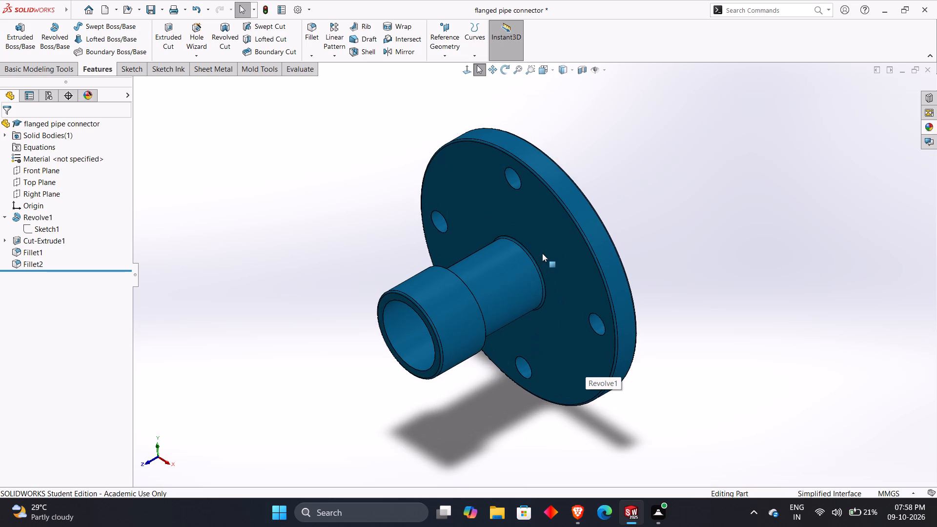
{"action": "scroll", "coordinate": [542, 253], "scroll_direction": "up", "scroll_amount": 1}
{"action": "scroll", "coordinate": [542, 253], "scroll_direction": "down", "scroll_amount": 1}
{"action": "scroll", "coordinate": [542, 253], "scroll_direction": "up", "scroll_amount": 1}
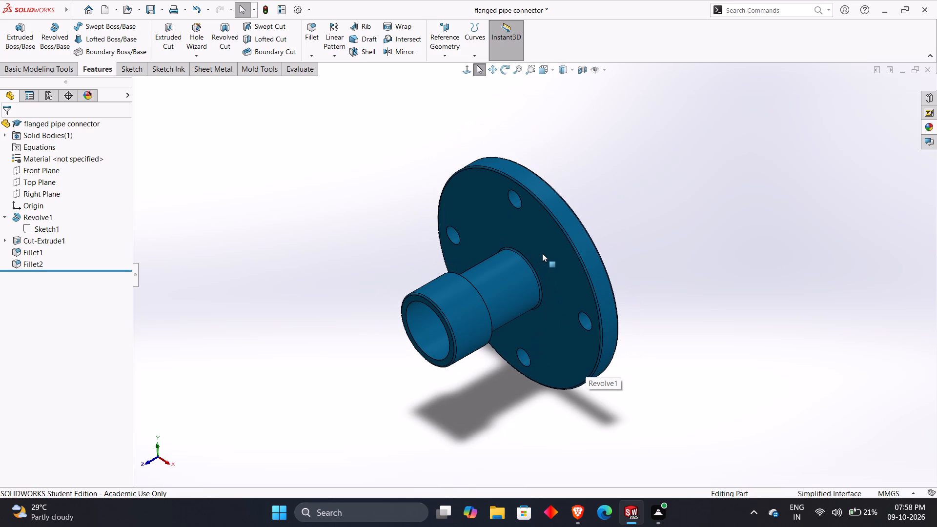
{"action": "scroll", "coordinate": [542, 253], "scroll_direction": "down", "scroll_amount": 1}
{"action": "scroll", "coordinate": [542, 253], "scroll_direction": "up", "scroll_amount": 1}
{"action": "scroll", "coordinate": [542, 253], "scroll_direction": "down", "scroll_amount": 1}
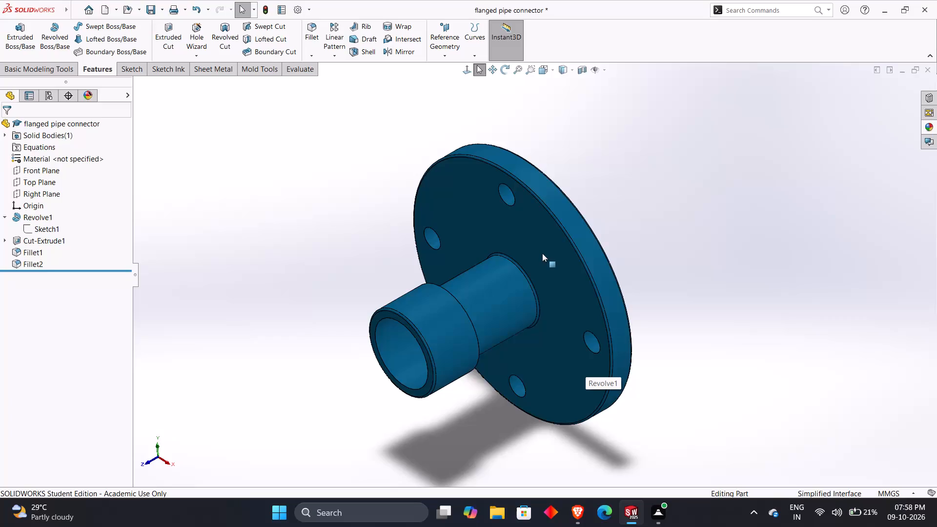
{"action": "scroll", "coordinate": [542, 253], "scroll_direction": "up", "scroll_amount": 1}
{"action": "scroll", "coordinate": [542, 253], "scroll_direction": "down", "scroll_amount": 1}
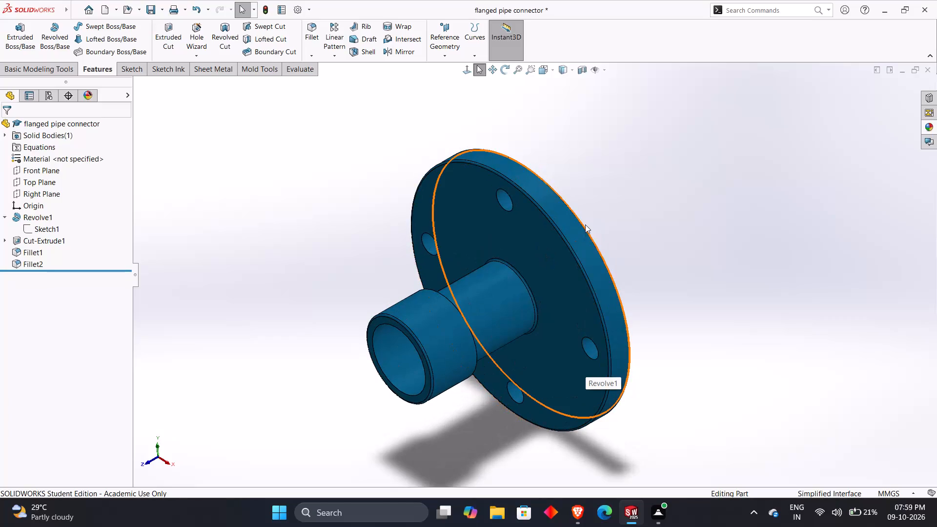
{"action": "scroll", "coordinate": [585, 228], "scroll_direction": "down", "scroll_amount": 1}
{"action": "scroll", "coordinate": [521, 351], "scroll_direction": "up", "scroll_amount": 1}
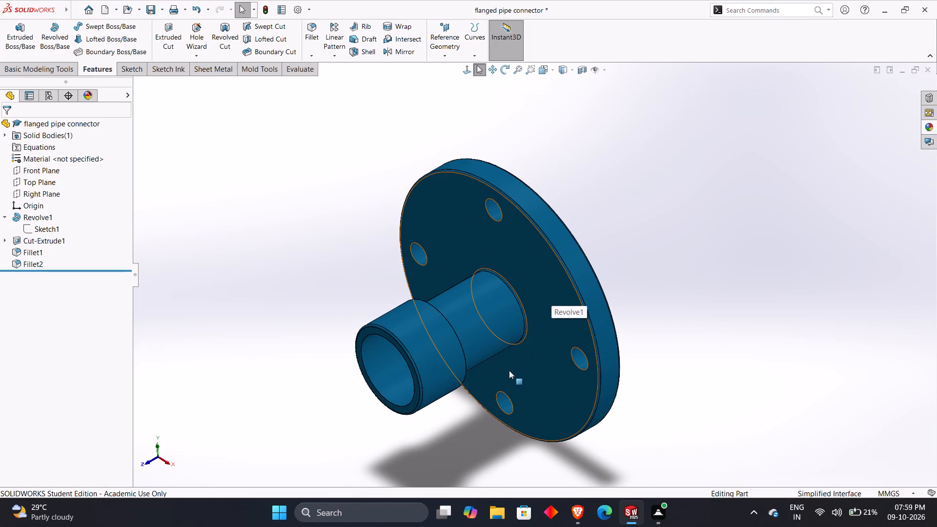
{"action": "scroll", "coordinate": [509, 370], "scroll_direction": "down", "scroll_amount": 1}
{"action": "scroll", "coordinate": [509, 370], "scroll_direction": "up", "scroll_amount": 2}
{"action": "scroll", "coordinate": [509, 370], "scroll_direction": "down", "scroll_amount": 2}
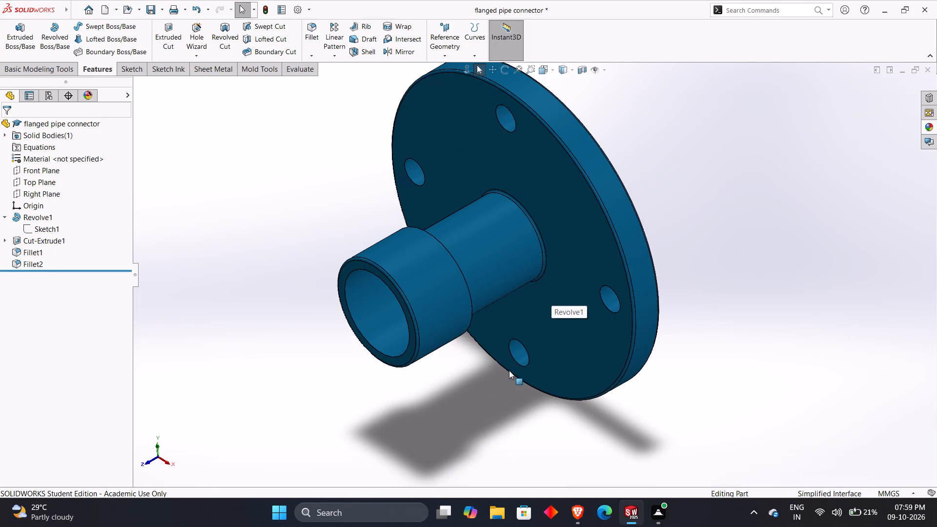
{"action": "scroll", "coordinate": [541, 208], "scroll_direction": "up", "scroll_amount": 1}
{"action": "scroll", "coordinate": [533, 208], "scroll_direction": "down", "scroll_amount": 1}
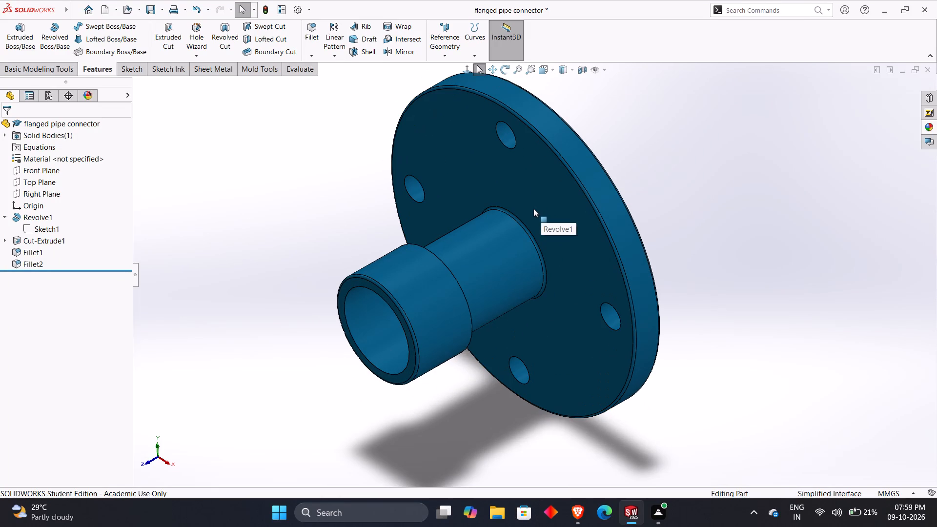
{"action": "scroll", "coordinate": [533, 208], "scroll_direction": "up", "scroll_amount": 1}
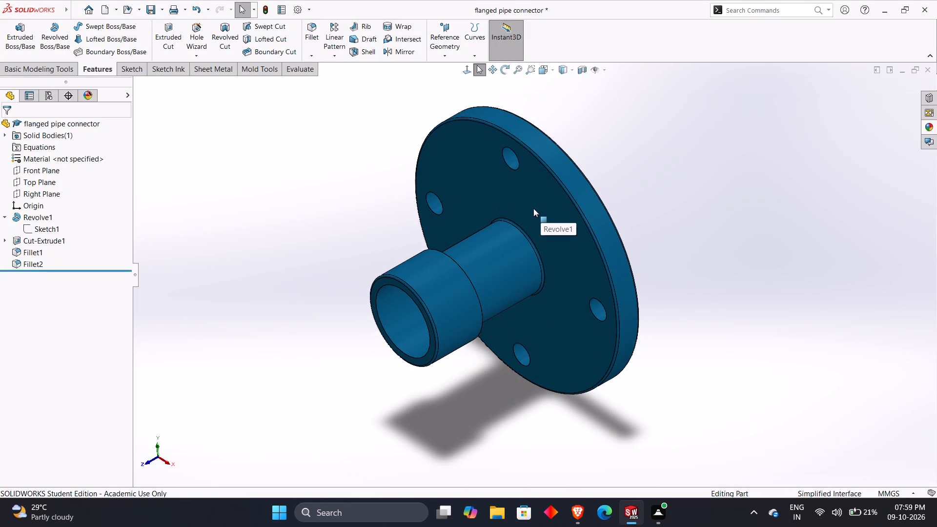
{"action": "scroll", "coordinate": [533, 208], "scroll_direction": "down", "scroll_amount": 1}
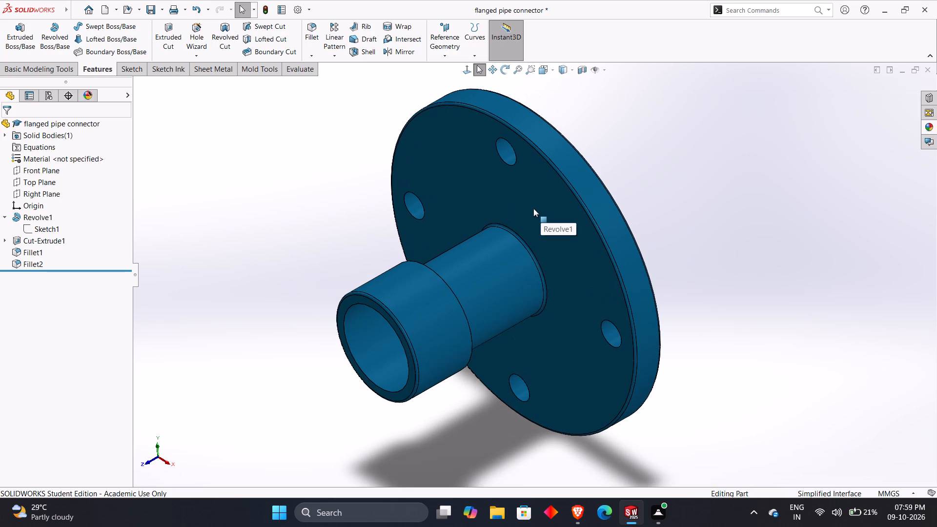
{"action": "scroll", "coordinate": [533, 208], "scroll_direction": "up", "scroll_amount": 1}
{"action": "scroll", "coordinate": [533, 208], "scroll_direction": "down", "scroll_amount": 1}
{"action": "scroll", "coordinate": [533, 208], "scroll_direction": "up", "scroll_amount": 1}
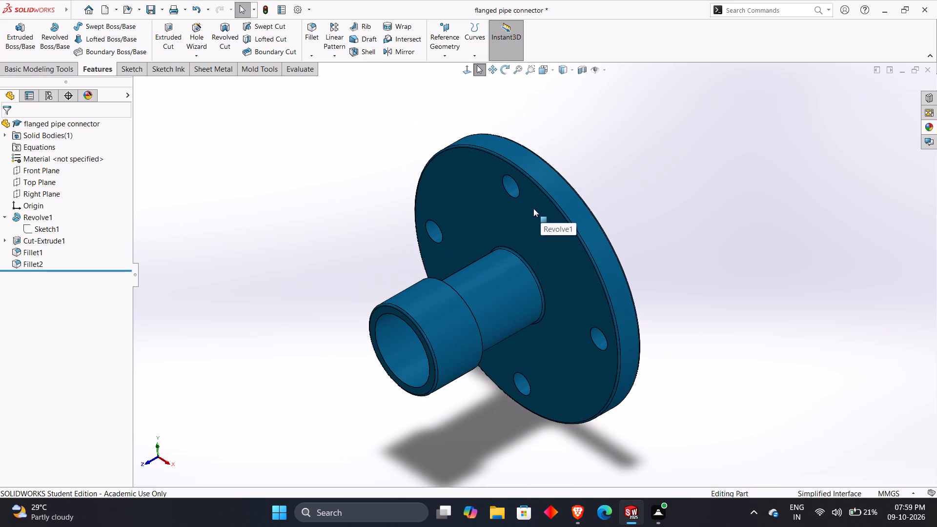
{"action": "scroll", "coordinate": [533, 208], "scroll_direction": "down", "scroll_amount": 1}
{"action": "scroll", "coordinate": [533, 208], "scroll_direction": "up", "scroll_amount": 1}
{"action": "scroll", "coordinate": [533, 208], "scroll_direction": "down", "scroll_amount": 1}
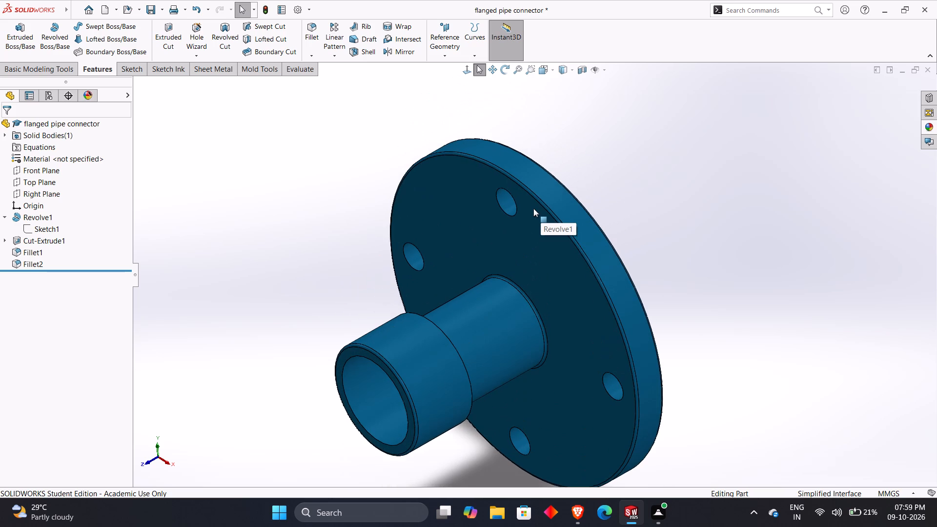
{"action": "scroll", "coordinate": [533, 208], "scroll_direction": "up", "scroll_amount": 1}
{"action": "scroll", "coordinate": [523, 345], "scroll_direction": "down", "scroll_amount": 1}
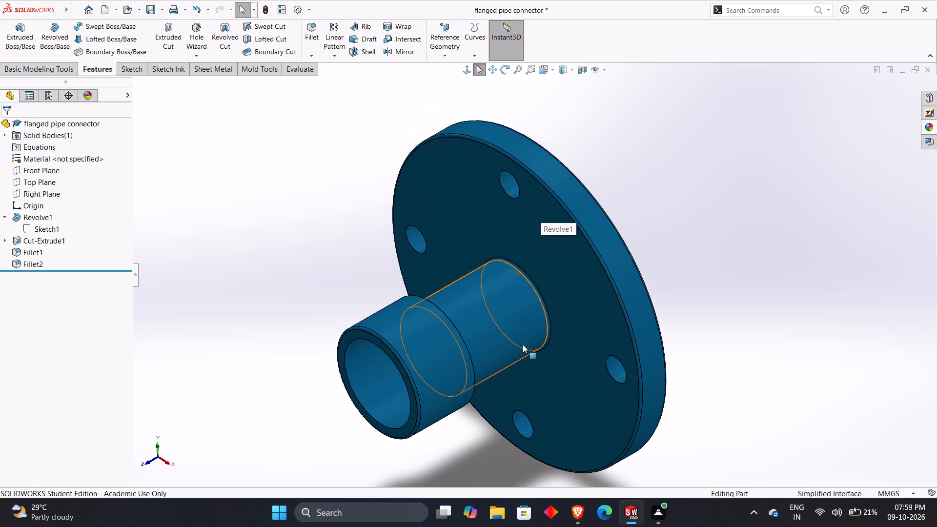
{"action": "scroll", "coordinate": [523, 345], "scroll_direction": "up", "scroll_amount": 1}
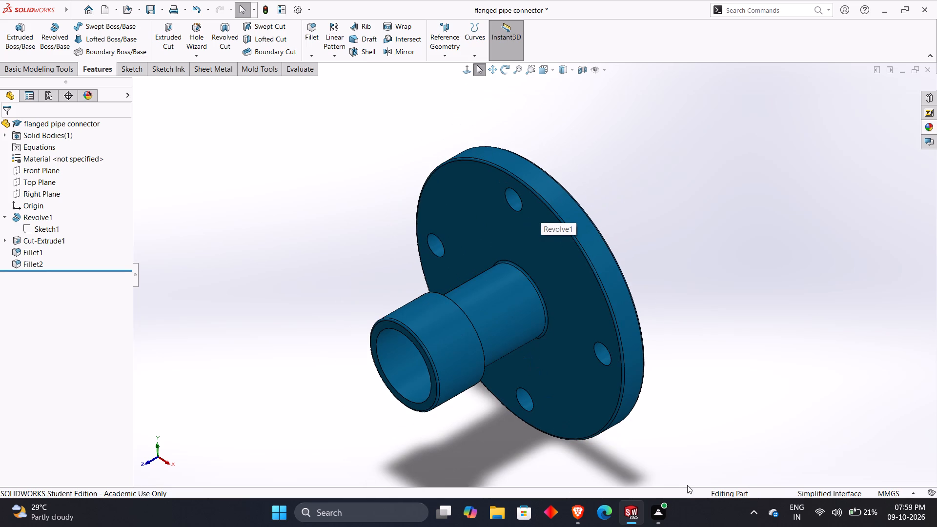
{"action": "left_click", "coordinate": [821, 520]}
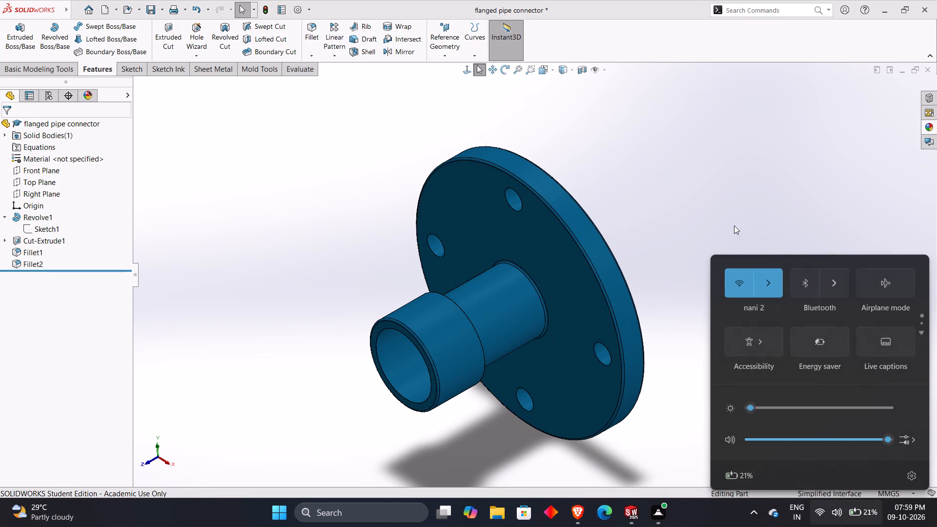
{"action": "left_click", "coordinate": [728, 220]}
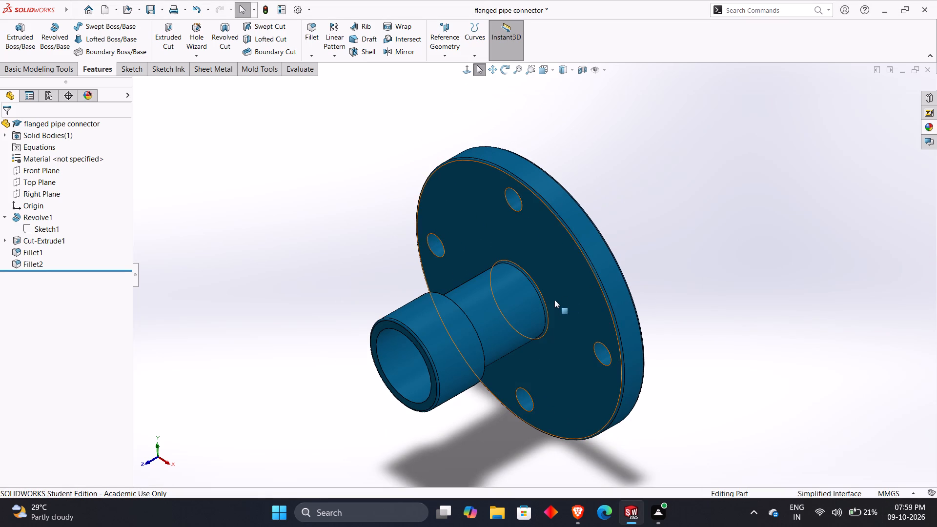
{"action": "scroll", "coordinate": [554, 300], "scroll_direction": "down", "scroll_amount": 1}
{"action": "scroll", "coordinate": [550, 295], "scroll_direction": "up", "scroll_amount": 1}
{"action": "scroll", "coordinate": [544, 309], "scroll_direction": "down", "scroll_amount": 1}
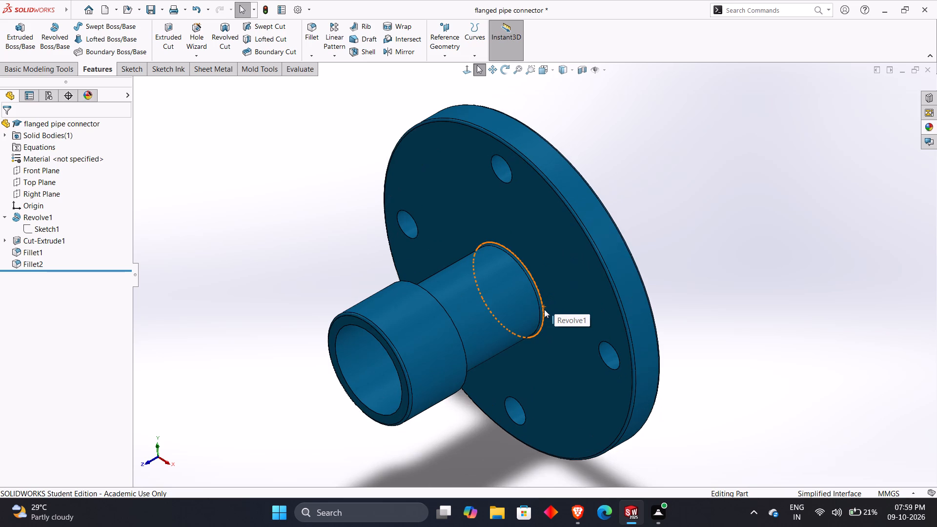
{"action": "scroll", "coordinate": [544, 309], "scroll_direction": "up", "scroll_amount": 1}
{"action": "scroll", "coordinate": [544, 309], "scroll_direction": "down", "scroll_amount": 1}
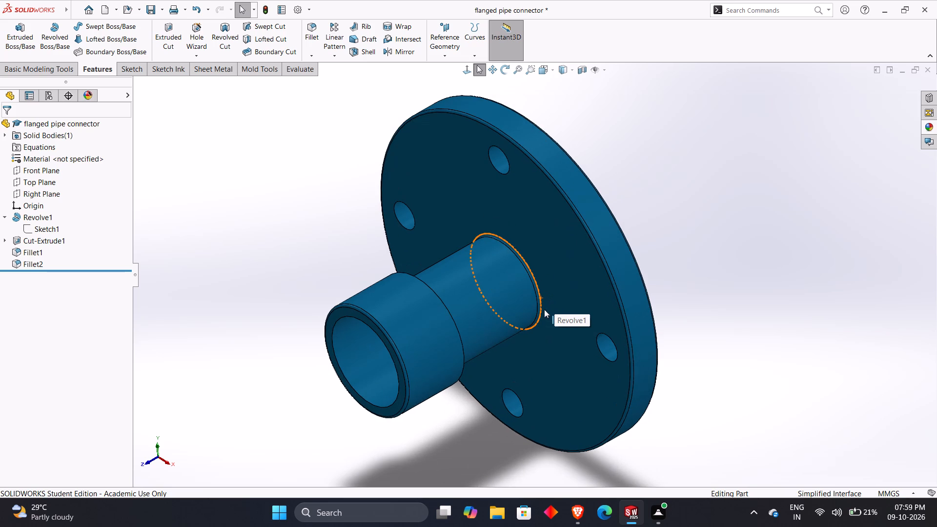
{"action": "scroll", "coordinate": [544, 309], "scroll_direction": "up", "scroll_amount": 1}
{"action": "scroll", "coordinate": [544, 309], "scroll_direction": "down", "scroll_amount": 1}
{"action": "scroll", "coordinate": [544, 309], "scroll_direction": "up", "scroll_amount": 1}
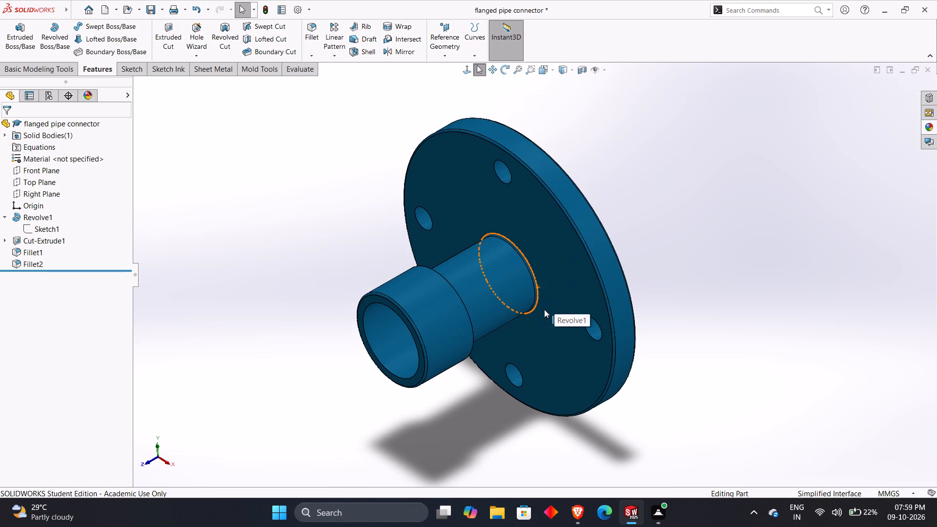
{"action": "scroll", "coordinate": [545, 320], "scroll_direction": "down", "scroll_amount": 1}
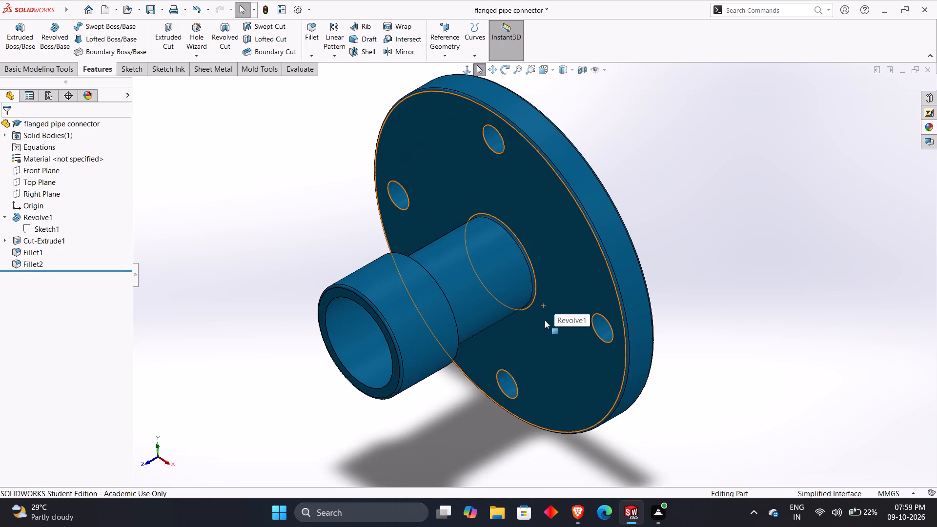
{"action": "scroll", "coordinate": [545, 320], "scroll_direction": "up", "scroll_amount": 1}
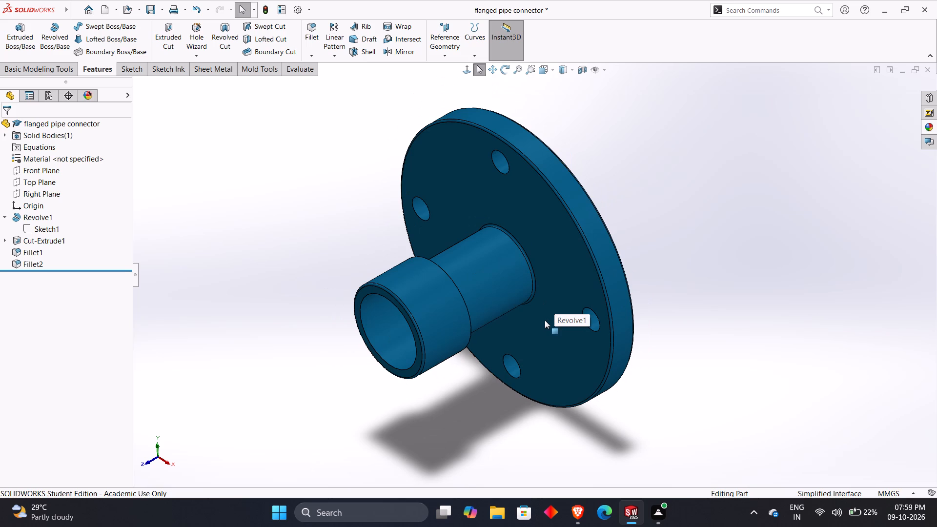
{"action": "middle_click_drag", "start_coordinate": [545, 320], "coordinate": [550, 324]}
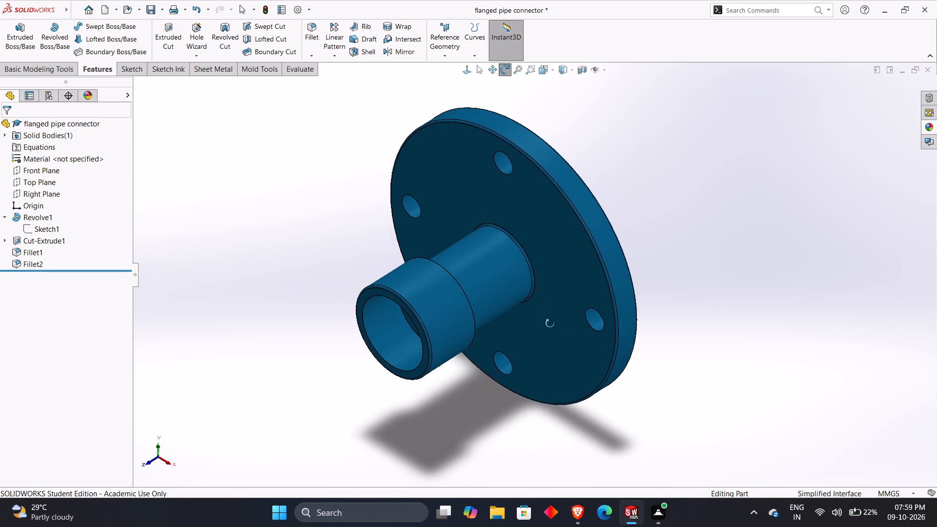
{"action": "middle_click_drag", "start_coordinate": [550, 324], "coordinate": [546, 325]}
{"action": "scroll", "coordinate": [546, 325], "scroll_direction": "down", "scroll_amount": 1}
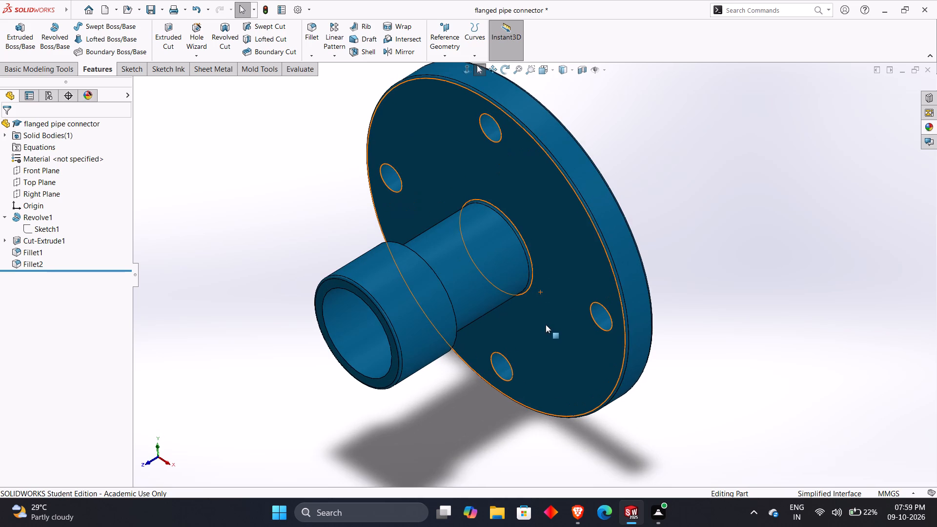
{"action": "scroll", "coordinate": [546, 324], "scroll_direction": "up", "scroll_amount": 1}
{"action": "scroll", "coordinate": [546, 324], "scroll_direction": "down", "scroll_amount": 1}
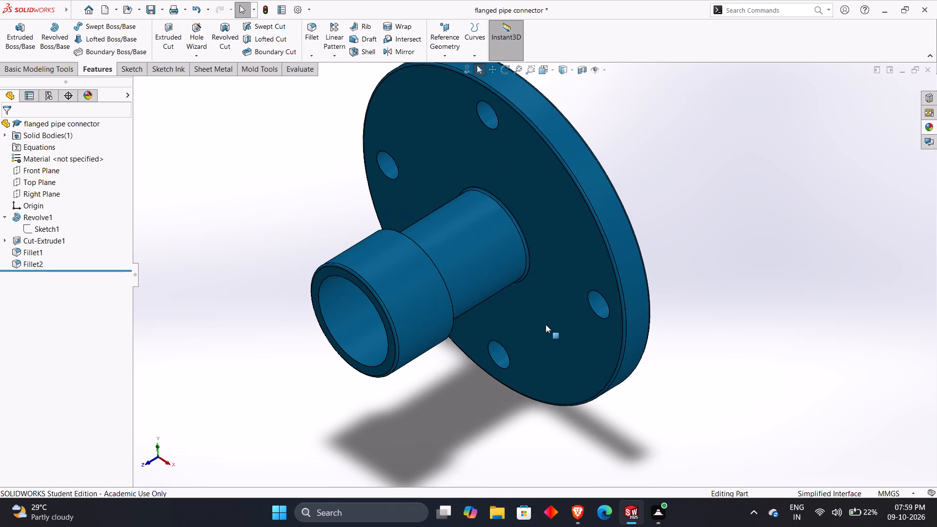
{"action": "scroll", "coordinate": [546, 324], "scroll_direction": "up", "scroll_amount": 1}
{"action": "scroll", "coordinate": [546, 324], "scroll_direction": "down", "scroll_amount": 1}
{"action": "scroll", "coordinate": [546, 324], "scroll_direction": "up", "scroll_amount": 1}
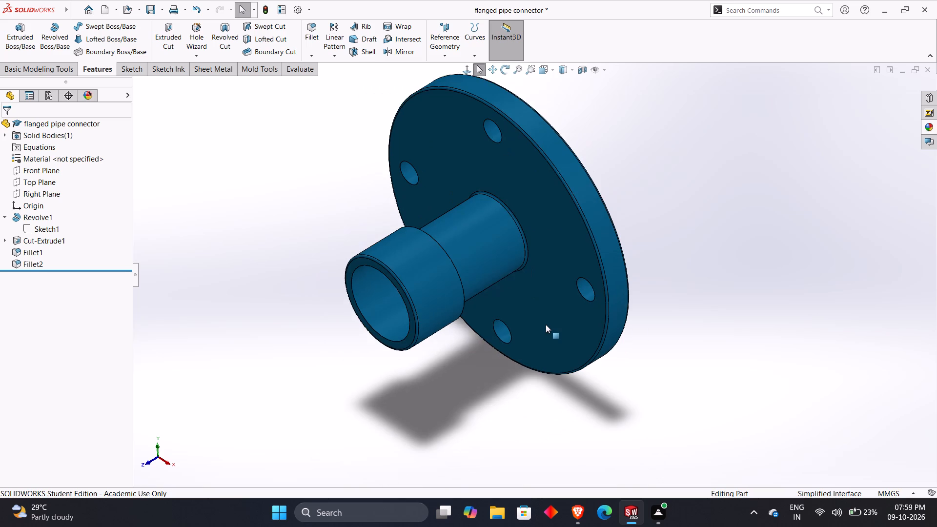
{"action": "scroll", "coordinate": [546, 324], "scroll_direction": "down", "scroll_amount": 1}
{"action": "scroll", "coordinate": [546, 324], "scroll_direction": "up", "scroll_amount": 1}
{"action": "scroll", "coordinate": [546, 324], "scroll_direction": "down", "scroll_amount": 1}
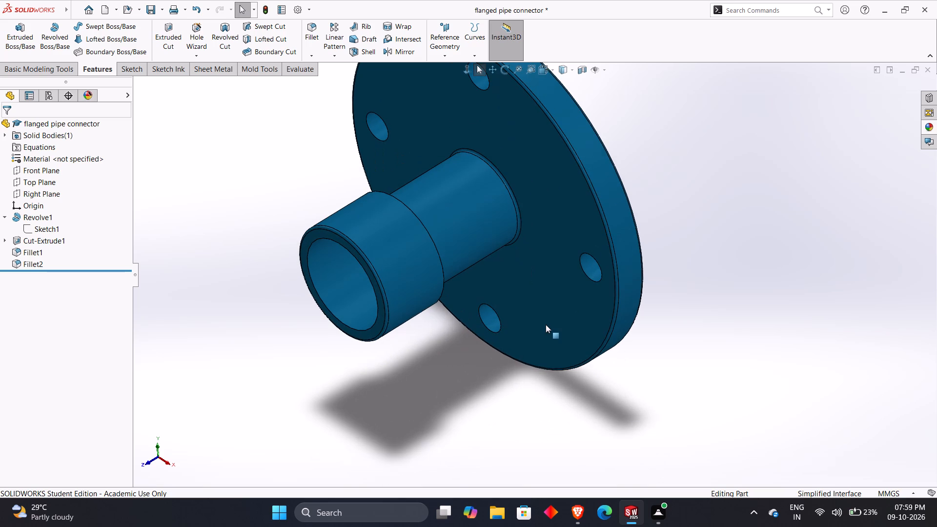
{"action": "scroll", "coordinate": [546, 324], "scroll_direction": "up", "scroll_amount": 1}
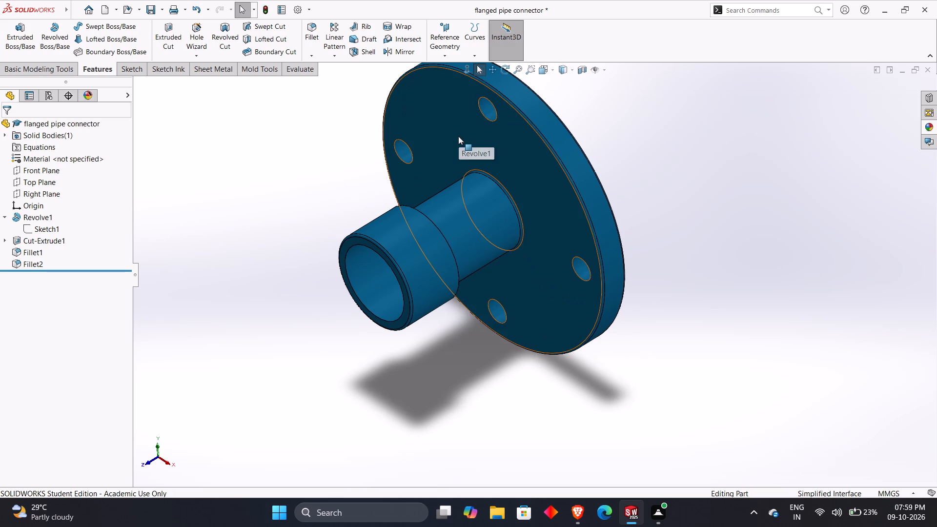
Compare the blue connector's left and right side views, alternating between them, and return to the isometric view.
{"action": "key", "text": "ctrl+3"}
{"action": "key", "text": "ctrl+4"}
{"action": "key", "text": "ctrl+3"}
{"action": "key", "text": "ctrl+4"}
{"action": "key", "text": "ctrl+3"}
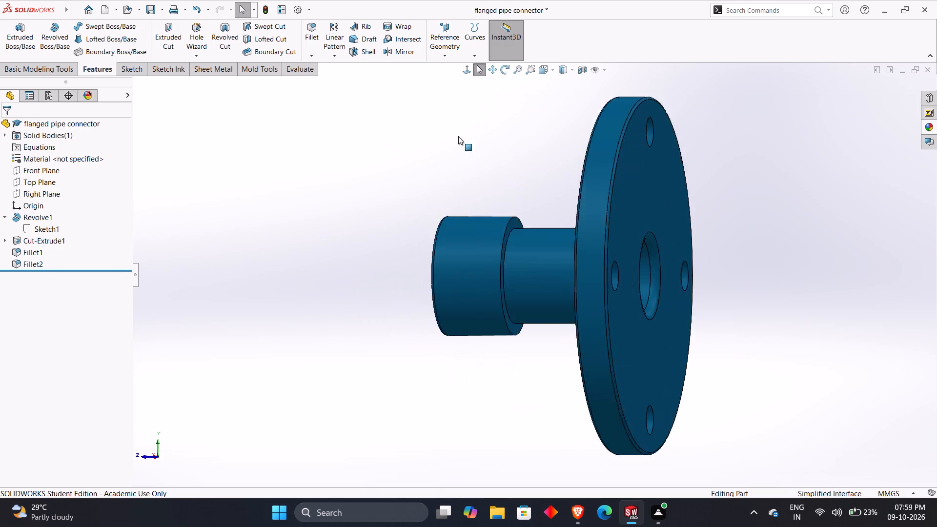
{"action": "key", "text": "ctrl+4"}
{"action": "key", "text": "ctrl+3"}
{"action": "key", "text": "ctrl+4"}
{"action": "key", "text": "ctrl+3"}
{"action": "key", "text": "ctrl+4"}
{"action": "key", "text": "ctrl+3"}
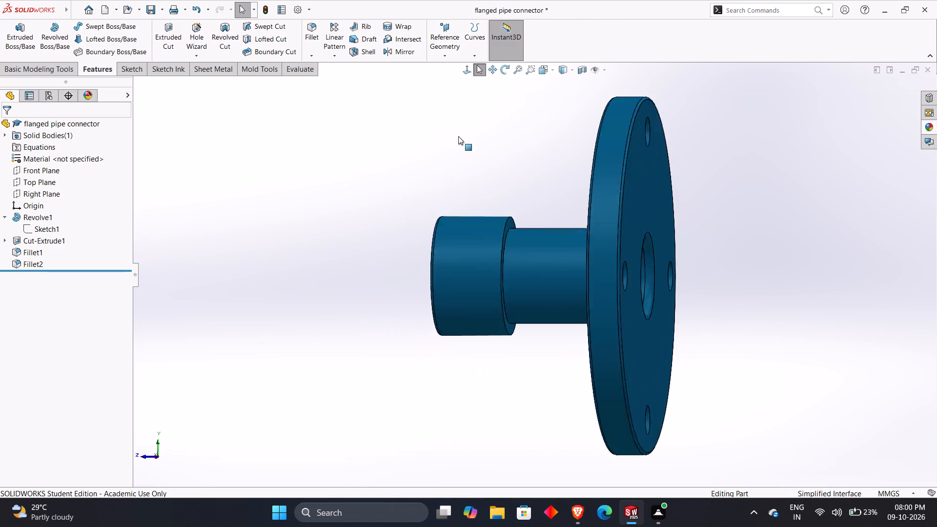
{"action": "key", "text": "ctrl+4"}
{"action": "key", "text": "ctrl+3"}
{"action": "key", "text": "ctrl+7"}
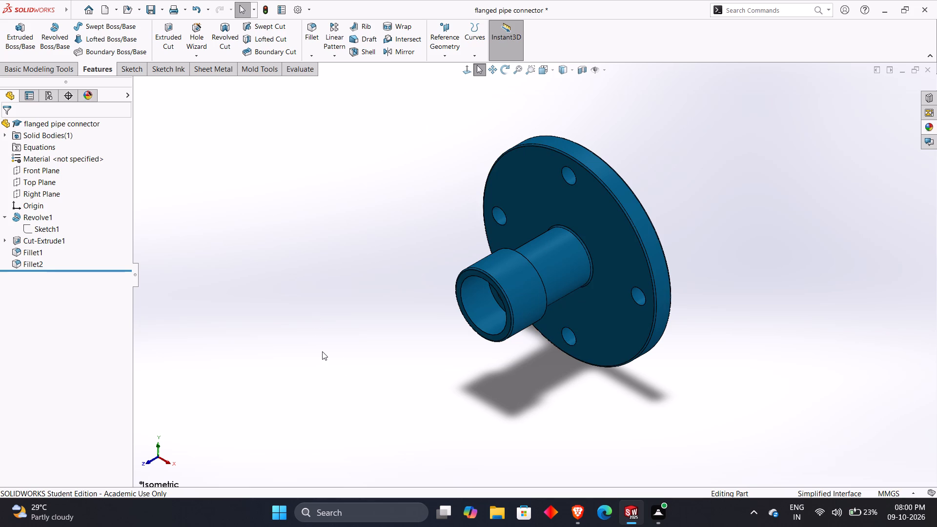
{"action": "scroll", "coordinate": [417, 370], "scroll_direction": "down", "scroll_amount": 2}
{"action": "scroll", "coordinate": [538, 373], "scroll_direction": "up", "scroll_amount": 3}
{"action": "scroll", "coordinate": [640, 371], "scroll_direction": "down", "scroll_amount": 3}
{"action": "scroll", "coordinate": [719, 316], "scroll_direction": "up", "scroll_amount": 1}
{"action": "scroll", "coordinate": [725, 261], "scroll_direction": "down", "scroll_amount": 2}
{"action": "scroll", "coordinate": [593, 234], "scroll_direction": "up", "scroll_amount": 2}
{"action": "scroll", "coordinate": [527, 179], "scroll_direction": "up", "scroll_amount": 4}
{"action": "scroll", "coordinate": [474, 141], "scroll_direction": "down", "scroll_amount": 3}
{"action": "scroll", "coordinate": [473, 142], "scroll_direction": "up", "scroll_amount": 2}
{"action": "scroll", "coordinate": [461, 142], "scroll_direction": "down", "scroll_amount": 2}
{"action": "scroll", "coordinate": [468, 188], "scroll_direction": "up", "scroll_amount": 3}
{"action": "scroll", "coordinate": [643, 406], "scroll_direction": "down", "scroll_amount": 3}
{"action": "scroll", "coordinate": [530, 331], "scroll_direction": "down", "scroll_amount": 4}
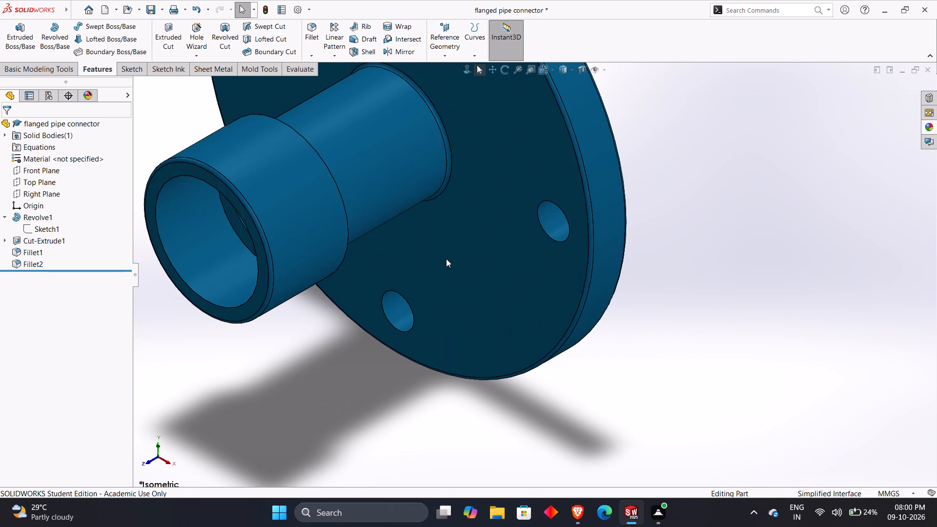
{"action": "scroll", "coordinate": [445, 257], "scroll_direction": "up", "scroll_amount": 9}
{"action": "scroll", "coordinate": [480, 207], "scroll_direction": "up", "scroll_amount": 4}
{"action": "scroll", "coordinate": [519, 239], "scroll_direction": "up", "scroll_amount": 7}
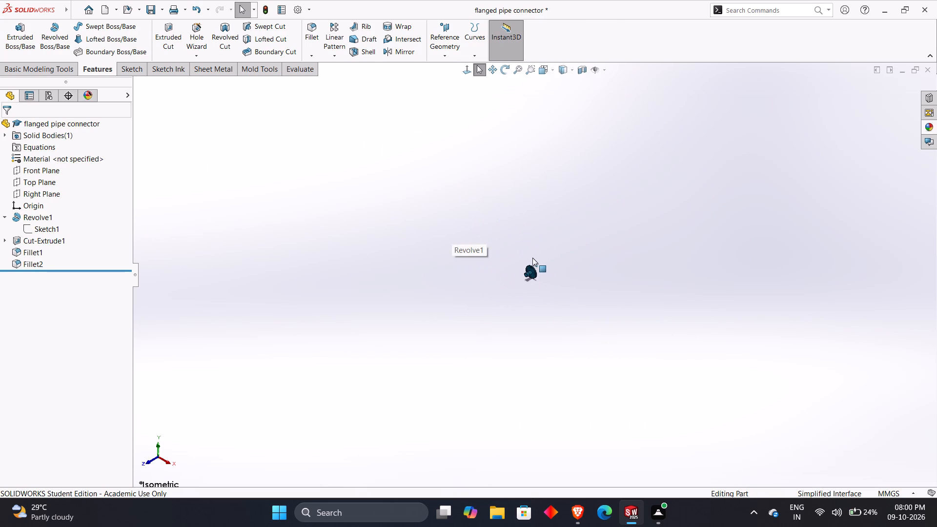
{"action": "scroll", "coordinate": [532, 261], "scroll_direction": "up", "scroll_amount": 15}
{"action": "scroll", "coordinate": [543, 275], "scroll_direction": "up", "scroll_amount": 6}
Bring the whole blue connector back into sight in the isometric view.
{"action": "scroll", "coordinate": [543, 275], "scroll_direction": "up", "scroll_amount": 20}
{"action": "scroll", "coordinate": [543, 275], "scroll_direction": "up", "scroll_amount": 2}
{"action": "key", "text": "ctrl+7"}
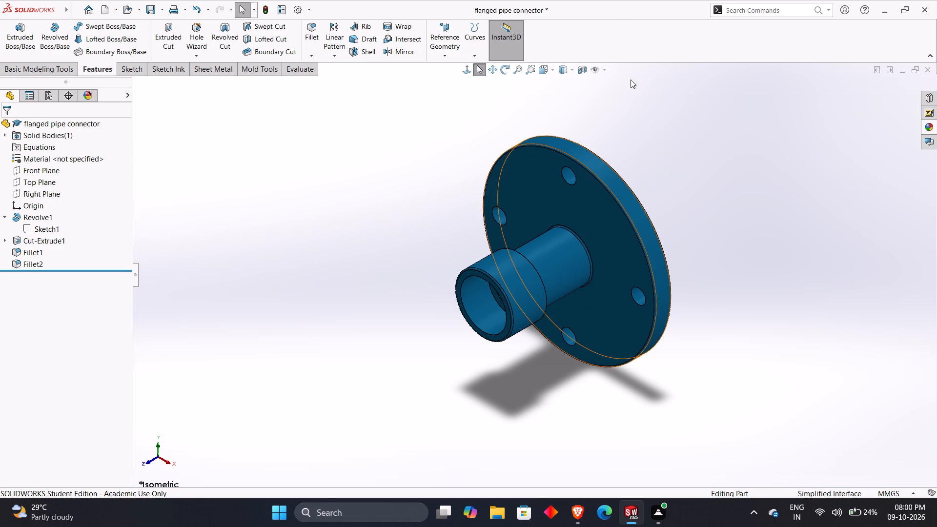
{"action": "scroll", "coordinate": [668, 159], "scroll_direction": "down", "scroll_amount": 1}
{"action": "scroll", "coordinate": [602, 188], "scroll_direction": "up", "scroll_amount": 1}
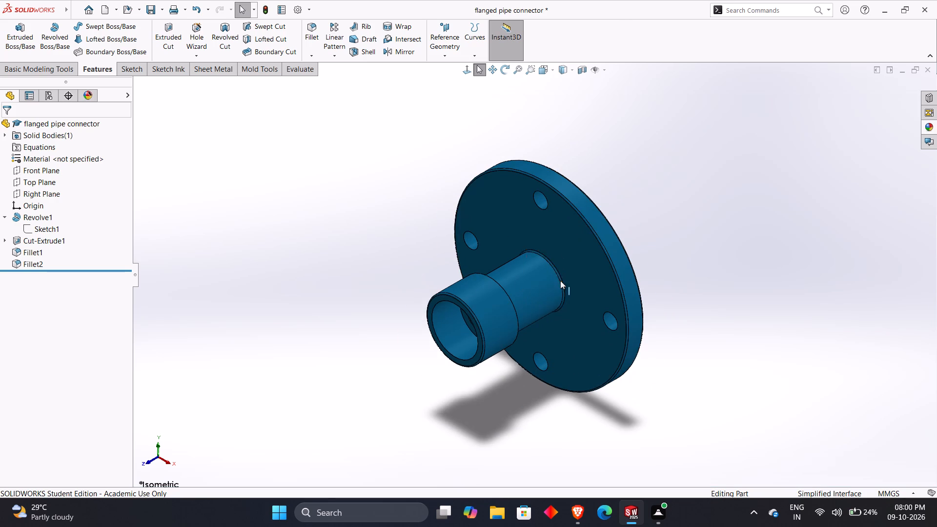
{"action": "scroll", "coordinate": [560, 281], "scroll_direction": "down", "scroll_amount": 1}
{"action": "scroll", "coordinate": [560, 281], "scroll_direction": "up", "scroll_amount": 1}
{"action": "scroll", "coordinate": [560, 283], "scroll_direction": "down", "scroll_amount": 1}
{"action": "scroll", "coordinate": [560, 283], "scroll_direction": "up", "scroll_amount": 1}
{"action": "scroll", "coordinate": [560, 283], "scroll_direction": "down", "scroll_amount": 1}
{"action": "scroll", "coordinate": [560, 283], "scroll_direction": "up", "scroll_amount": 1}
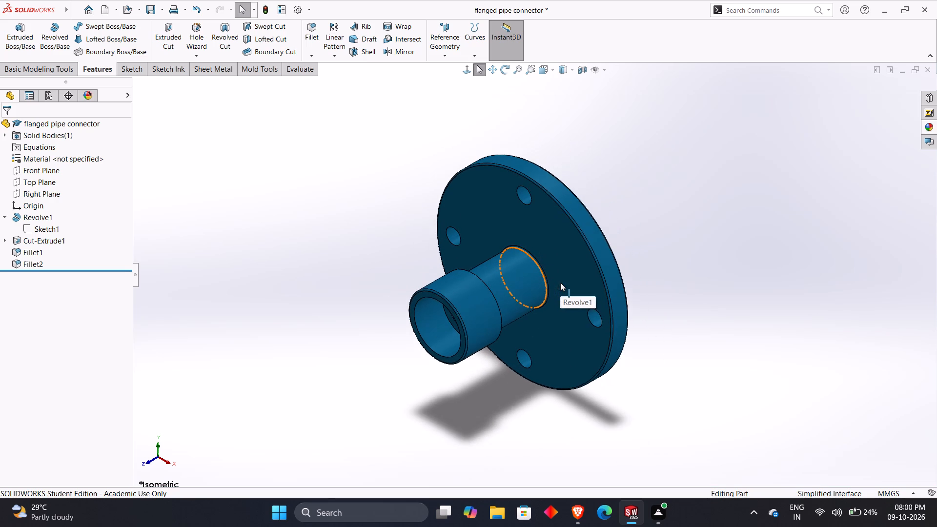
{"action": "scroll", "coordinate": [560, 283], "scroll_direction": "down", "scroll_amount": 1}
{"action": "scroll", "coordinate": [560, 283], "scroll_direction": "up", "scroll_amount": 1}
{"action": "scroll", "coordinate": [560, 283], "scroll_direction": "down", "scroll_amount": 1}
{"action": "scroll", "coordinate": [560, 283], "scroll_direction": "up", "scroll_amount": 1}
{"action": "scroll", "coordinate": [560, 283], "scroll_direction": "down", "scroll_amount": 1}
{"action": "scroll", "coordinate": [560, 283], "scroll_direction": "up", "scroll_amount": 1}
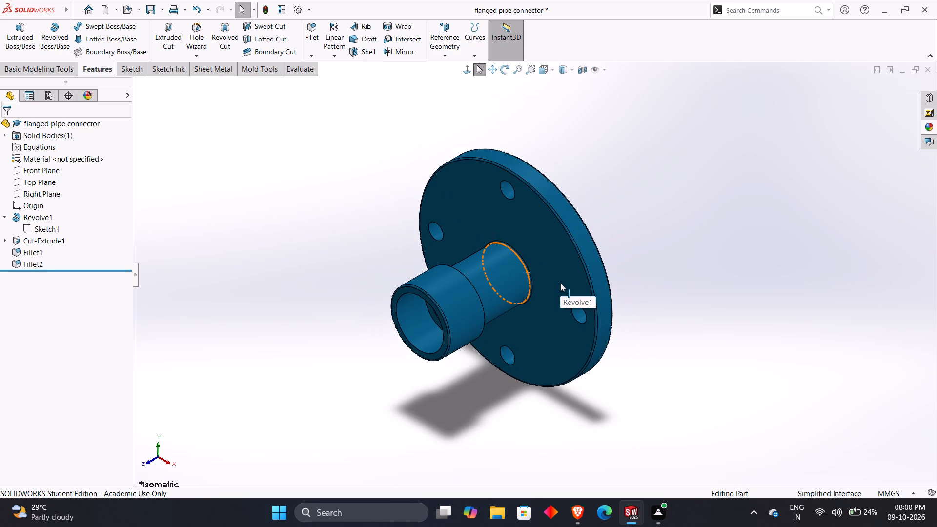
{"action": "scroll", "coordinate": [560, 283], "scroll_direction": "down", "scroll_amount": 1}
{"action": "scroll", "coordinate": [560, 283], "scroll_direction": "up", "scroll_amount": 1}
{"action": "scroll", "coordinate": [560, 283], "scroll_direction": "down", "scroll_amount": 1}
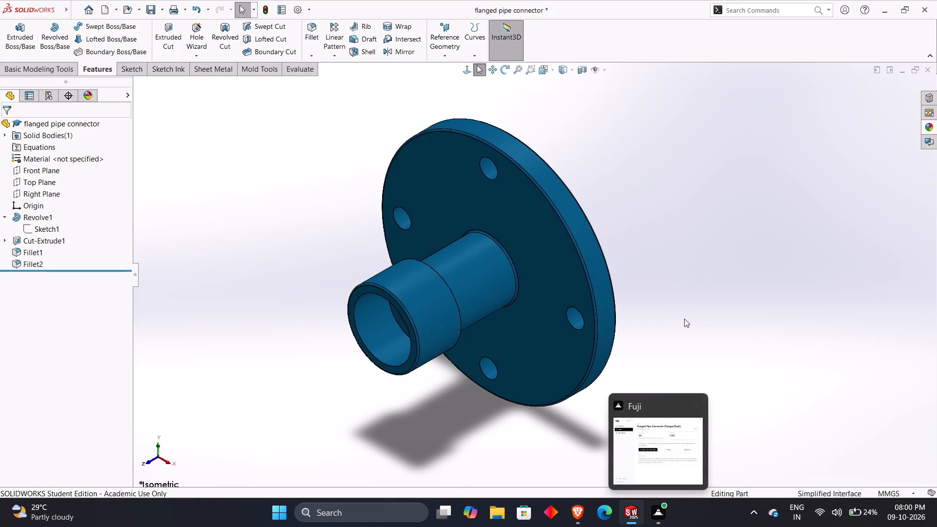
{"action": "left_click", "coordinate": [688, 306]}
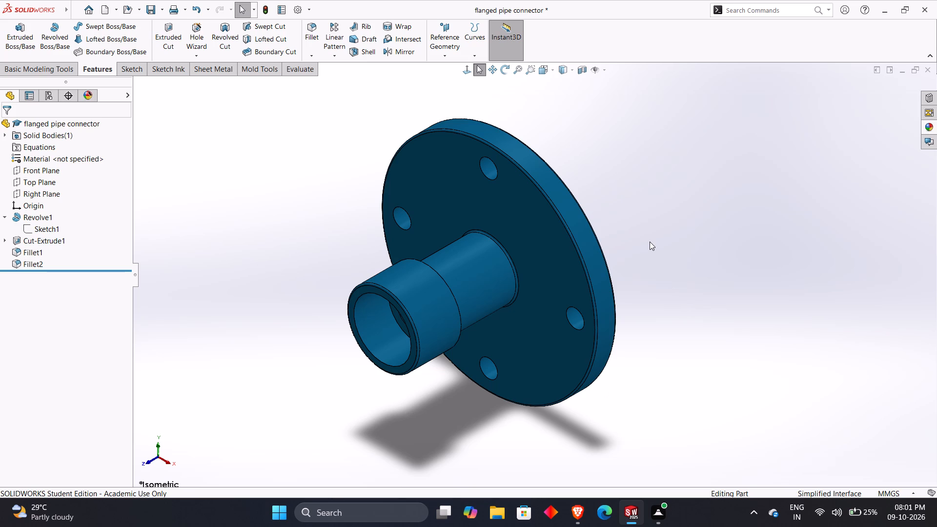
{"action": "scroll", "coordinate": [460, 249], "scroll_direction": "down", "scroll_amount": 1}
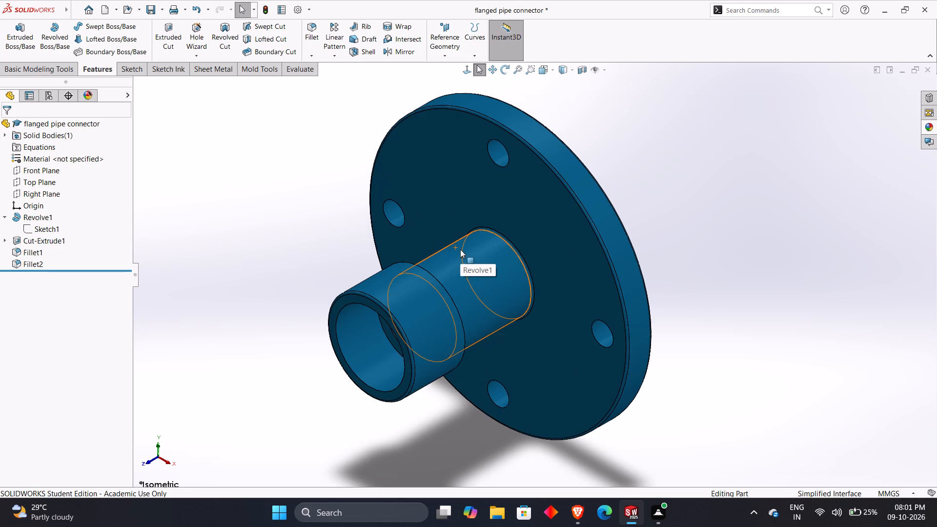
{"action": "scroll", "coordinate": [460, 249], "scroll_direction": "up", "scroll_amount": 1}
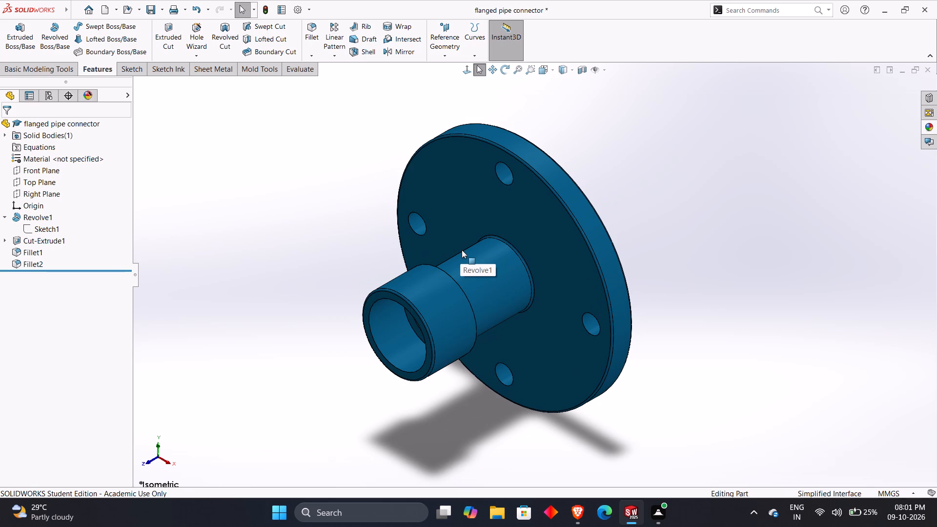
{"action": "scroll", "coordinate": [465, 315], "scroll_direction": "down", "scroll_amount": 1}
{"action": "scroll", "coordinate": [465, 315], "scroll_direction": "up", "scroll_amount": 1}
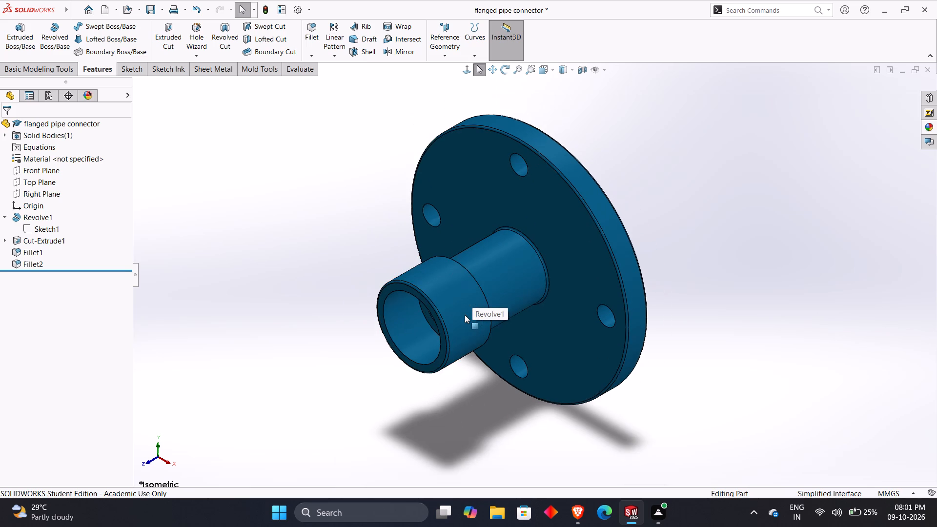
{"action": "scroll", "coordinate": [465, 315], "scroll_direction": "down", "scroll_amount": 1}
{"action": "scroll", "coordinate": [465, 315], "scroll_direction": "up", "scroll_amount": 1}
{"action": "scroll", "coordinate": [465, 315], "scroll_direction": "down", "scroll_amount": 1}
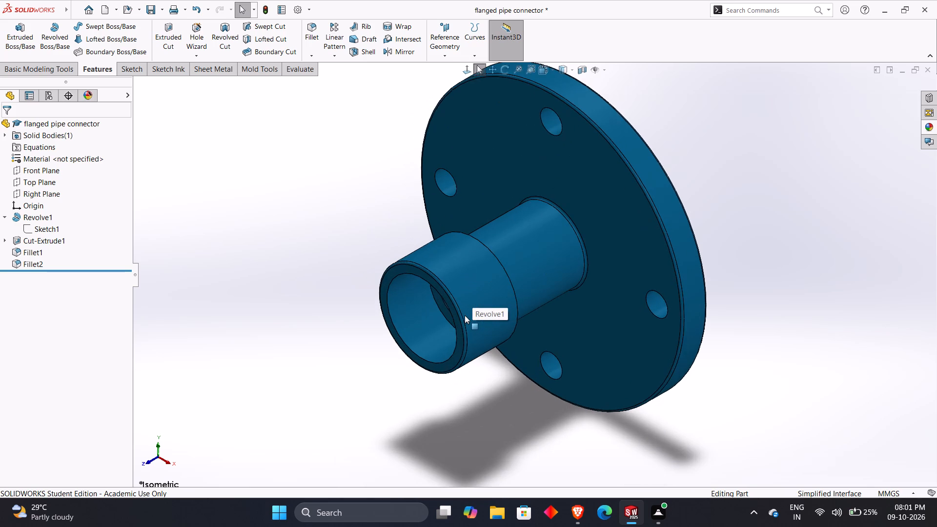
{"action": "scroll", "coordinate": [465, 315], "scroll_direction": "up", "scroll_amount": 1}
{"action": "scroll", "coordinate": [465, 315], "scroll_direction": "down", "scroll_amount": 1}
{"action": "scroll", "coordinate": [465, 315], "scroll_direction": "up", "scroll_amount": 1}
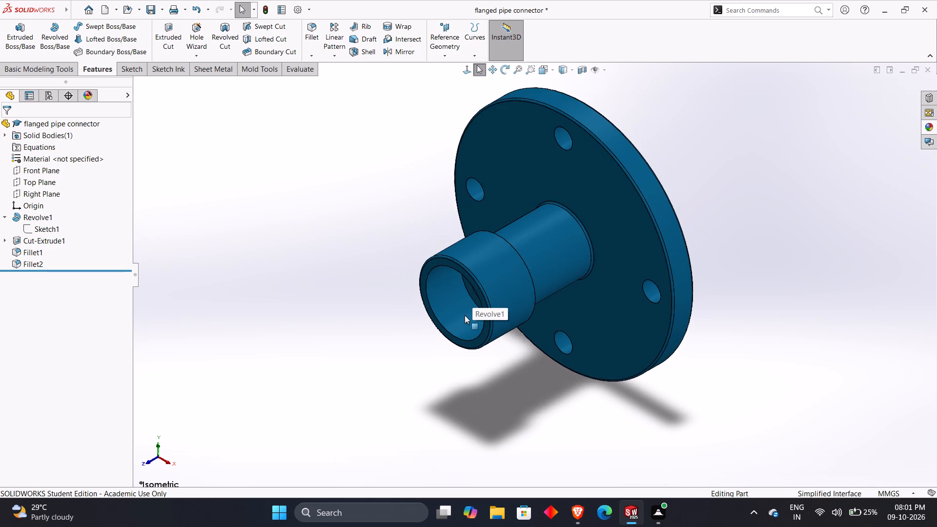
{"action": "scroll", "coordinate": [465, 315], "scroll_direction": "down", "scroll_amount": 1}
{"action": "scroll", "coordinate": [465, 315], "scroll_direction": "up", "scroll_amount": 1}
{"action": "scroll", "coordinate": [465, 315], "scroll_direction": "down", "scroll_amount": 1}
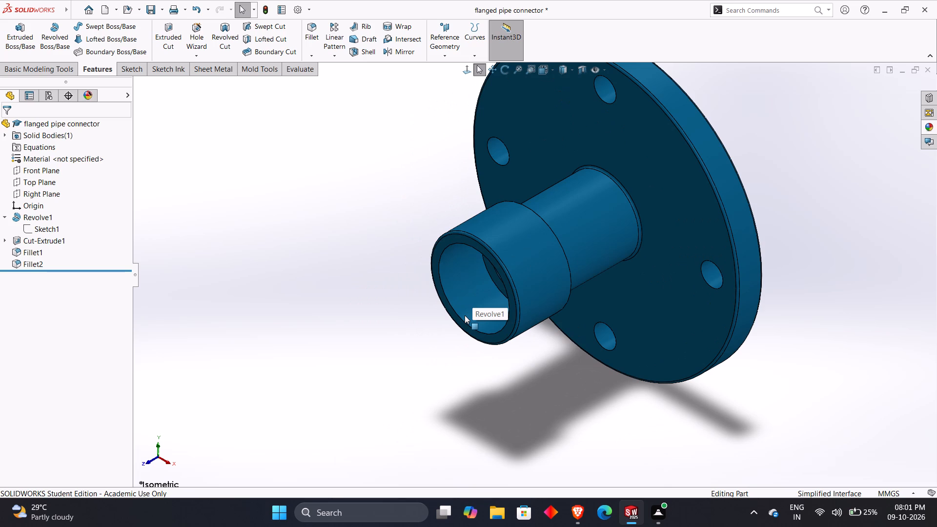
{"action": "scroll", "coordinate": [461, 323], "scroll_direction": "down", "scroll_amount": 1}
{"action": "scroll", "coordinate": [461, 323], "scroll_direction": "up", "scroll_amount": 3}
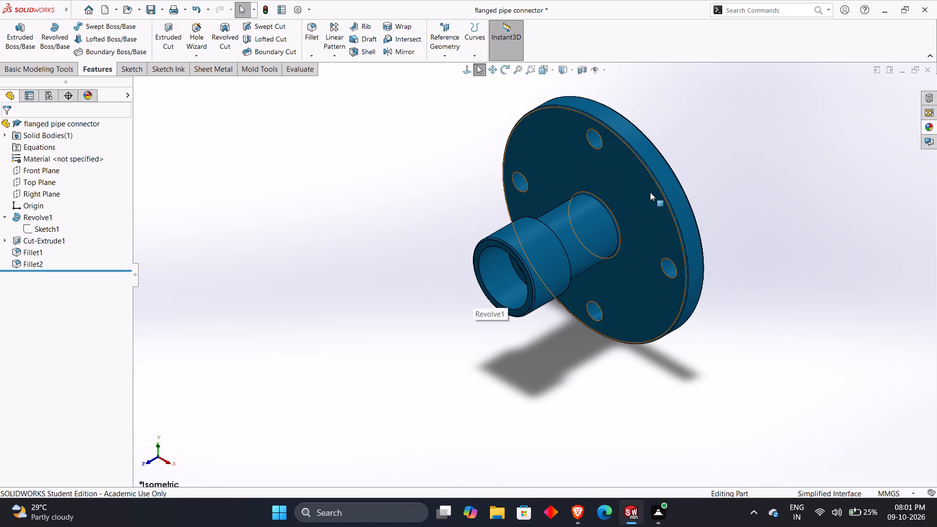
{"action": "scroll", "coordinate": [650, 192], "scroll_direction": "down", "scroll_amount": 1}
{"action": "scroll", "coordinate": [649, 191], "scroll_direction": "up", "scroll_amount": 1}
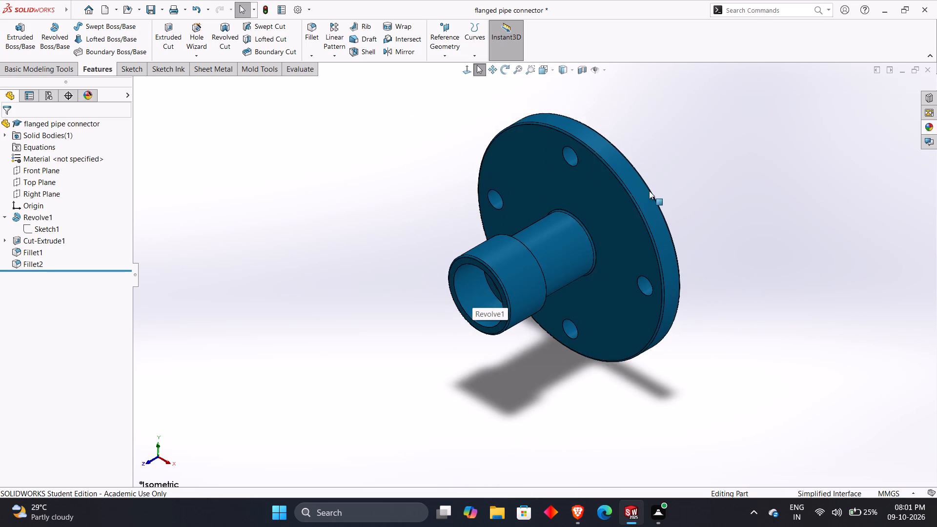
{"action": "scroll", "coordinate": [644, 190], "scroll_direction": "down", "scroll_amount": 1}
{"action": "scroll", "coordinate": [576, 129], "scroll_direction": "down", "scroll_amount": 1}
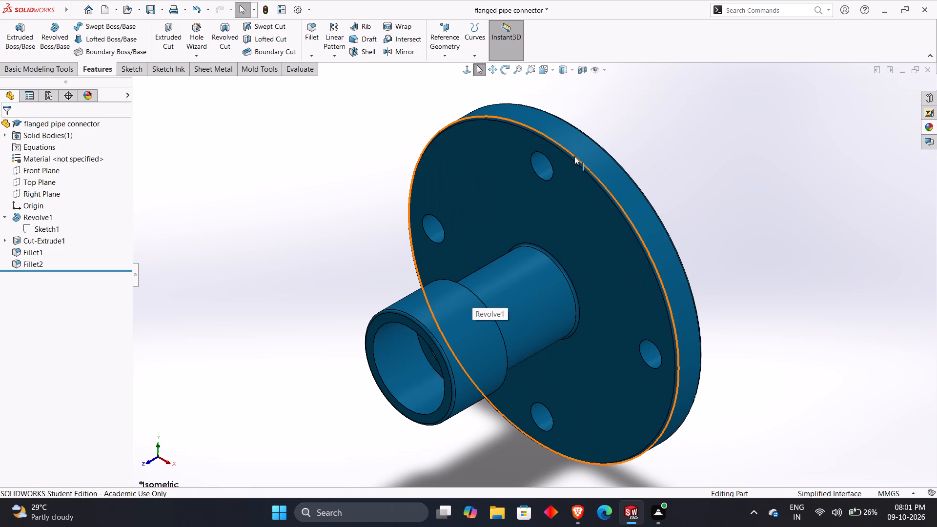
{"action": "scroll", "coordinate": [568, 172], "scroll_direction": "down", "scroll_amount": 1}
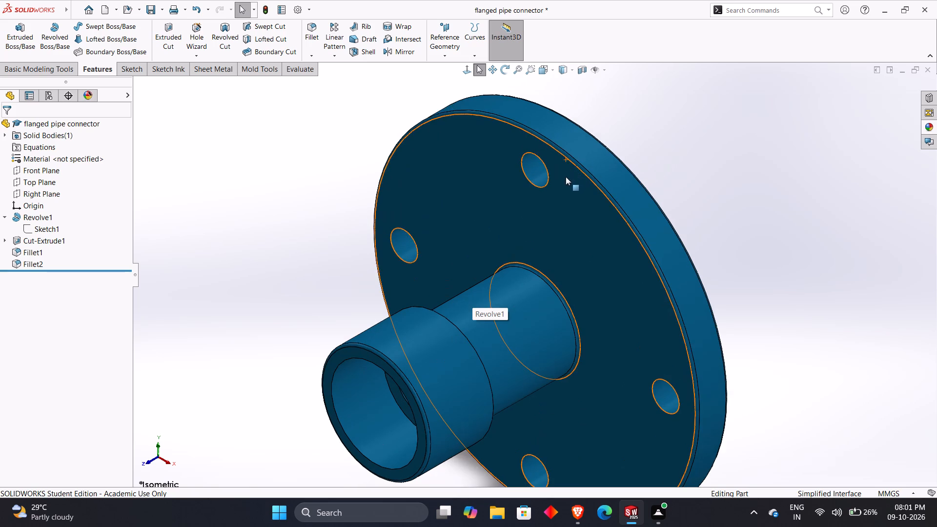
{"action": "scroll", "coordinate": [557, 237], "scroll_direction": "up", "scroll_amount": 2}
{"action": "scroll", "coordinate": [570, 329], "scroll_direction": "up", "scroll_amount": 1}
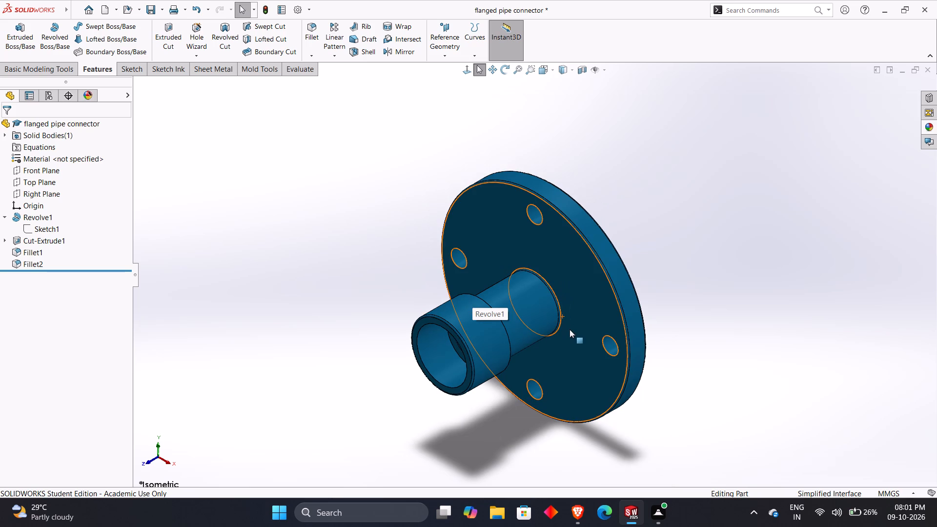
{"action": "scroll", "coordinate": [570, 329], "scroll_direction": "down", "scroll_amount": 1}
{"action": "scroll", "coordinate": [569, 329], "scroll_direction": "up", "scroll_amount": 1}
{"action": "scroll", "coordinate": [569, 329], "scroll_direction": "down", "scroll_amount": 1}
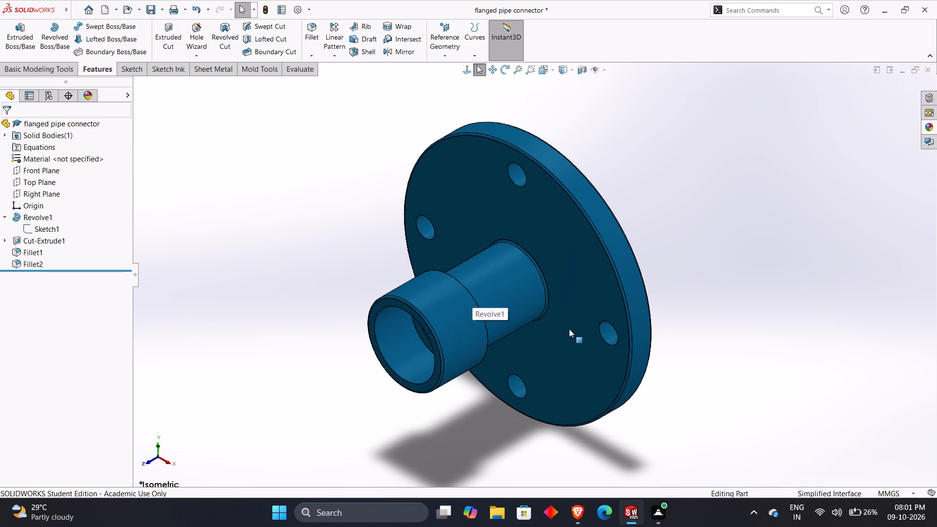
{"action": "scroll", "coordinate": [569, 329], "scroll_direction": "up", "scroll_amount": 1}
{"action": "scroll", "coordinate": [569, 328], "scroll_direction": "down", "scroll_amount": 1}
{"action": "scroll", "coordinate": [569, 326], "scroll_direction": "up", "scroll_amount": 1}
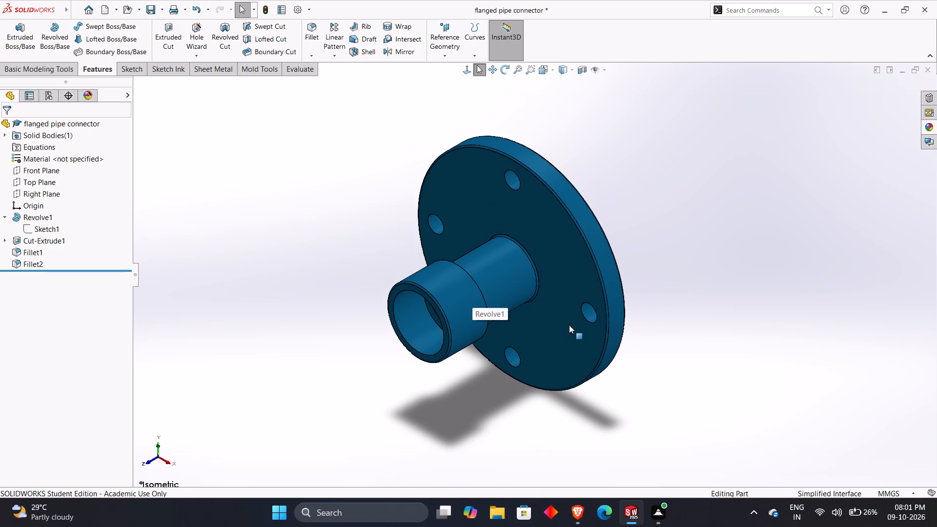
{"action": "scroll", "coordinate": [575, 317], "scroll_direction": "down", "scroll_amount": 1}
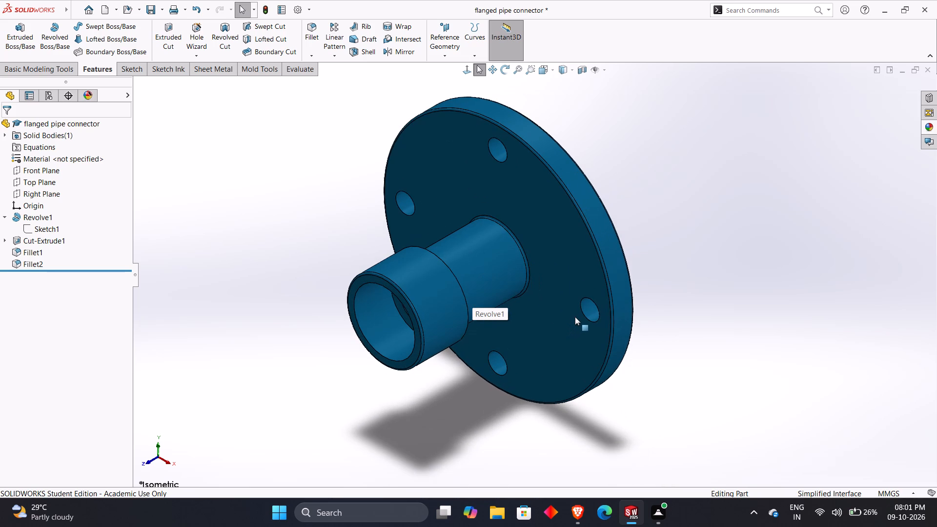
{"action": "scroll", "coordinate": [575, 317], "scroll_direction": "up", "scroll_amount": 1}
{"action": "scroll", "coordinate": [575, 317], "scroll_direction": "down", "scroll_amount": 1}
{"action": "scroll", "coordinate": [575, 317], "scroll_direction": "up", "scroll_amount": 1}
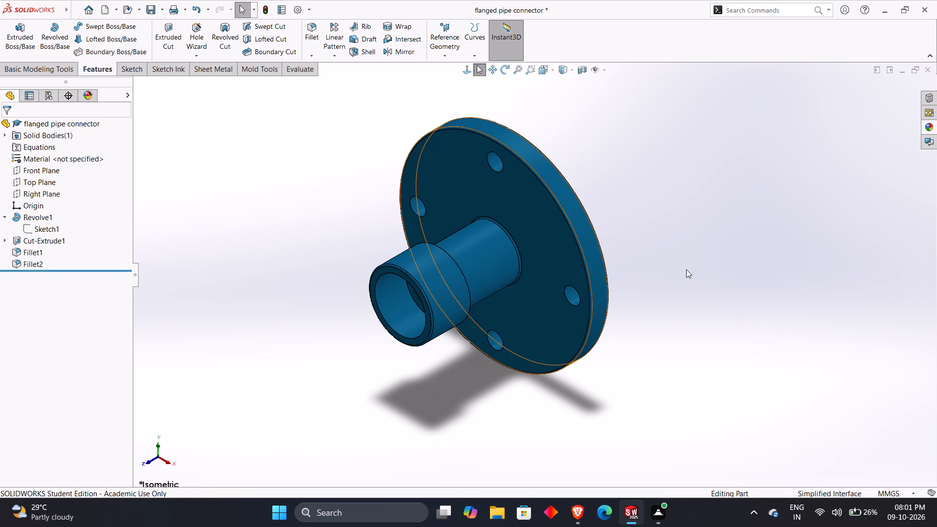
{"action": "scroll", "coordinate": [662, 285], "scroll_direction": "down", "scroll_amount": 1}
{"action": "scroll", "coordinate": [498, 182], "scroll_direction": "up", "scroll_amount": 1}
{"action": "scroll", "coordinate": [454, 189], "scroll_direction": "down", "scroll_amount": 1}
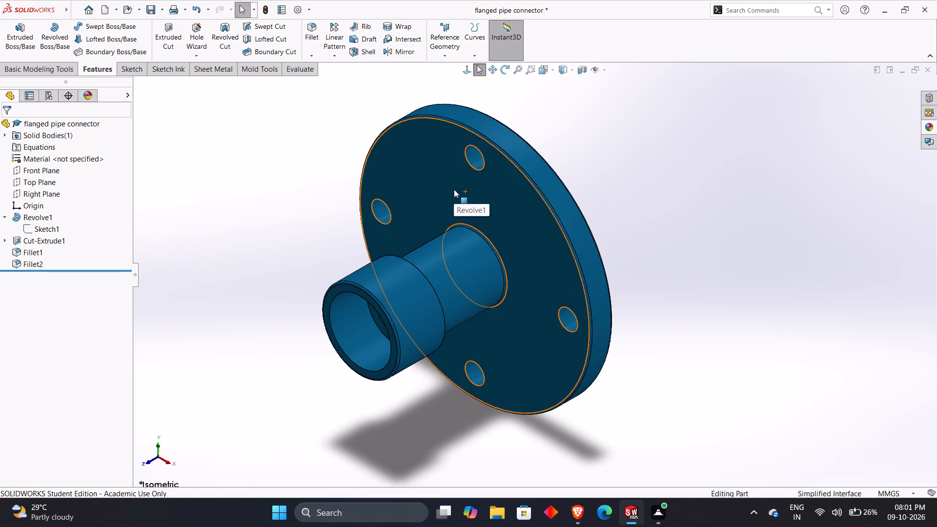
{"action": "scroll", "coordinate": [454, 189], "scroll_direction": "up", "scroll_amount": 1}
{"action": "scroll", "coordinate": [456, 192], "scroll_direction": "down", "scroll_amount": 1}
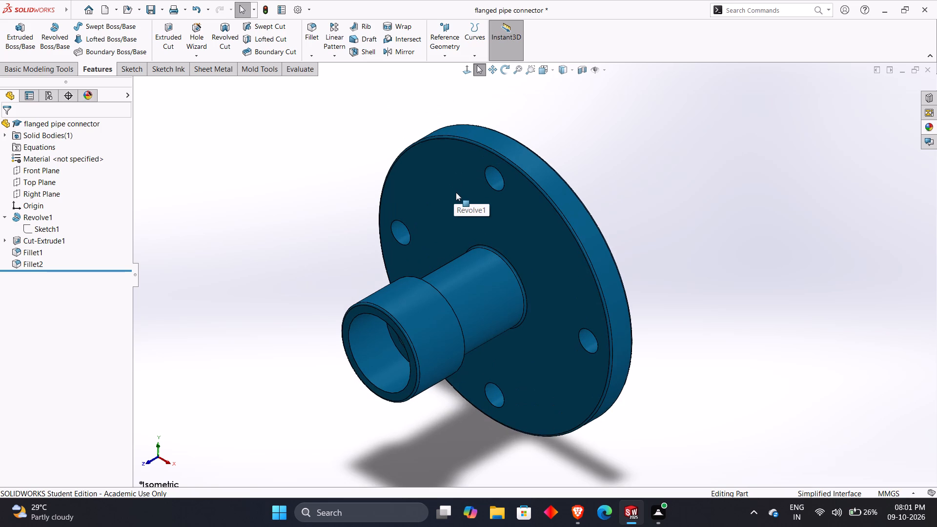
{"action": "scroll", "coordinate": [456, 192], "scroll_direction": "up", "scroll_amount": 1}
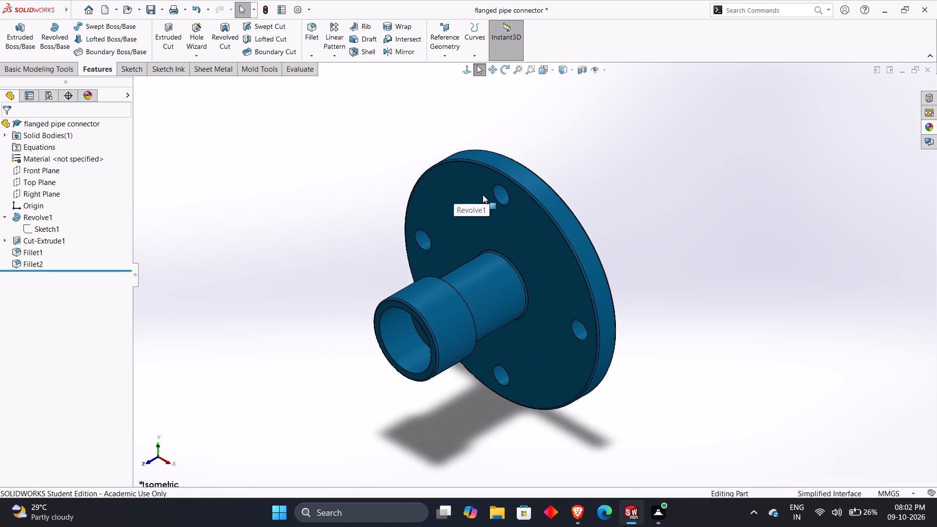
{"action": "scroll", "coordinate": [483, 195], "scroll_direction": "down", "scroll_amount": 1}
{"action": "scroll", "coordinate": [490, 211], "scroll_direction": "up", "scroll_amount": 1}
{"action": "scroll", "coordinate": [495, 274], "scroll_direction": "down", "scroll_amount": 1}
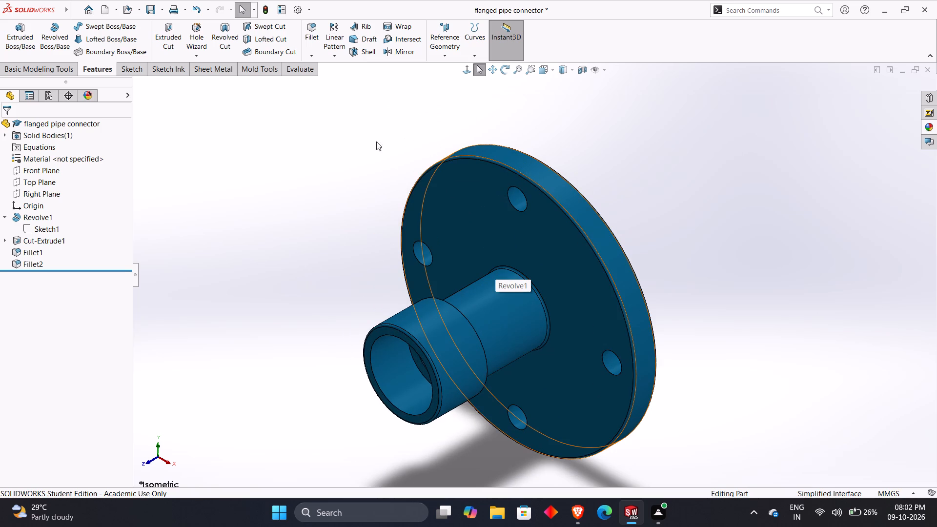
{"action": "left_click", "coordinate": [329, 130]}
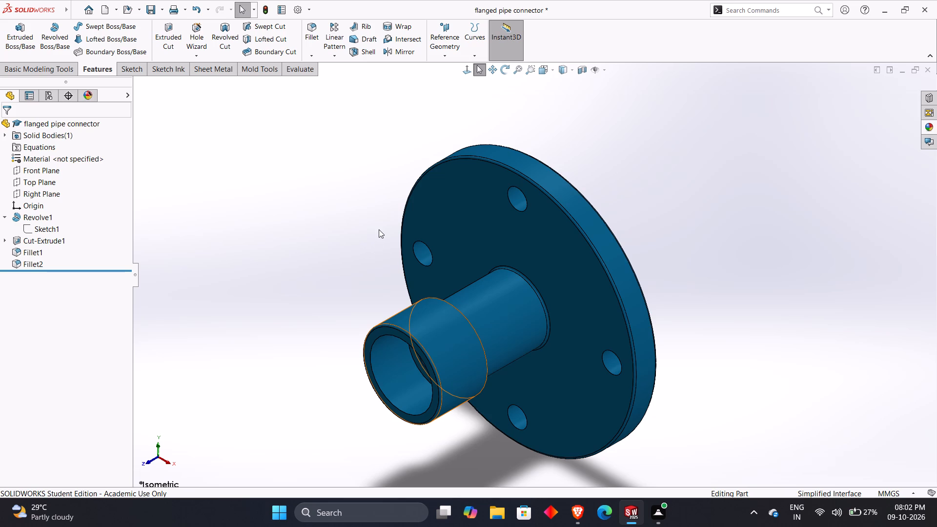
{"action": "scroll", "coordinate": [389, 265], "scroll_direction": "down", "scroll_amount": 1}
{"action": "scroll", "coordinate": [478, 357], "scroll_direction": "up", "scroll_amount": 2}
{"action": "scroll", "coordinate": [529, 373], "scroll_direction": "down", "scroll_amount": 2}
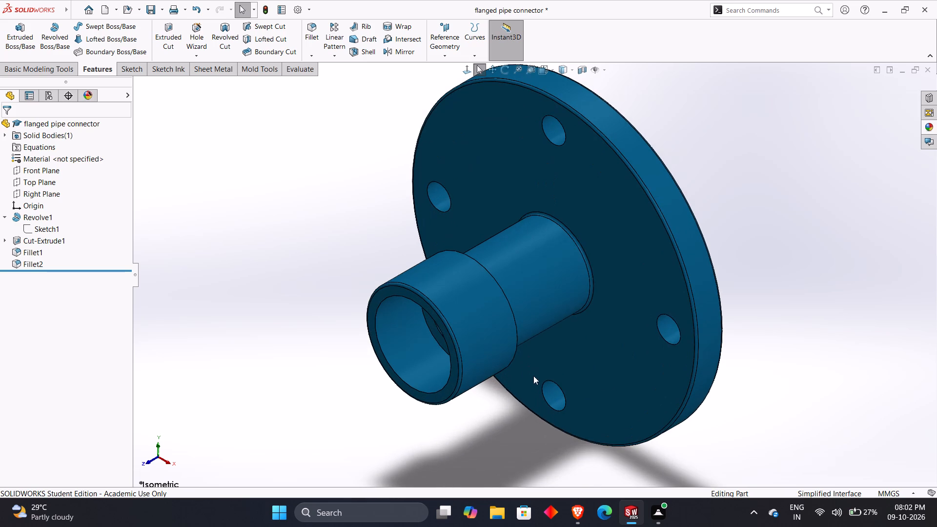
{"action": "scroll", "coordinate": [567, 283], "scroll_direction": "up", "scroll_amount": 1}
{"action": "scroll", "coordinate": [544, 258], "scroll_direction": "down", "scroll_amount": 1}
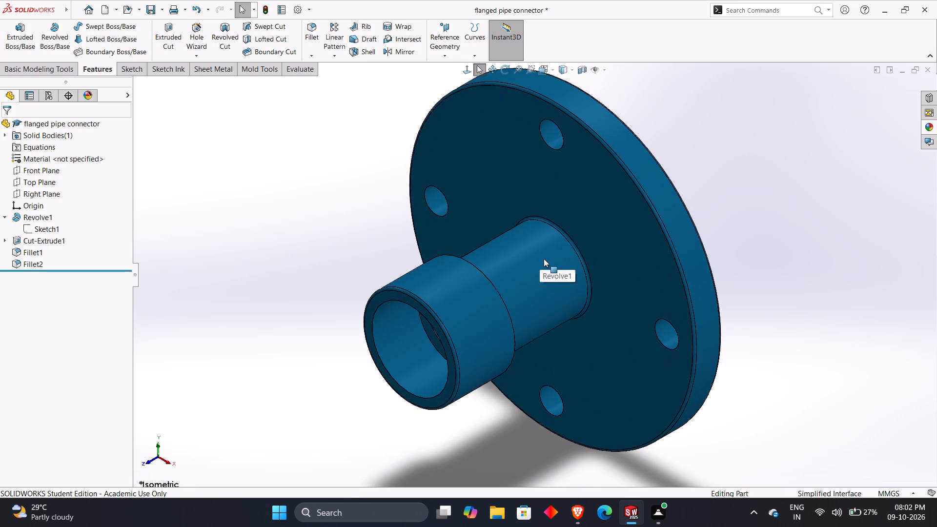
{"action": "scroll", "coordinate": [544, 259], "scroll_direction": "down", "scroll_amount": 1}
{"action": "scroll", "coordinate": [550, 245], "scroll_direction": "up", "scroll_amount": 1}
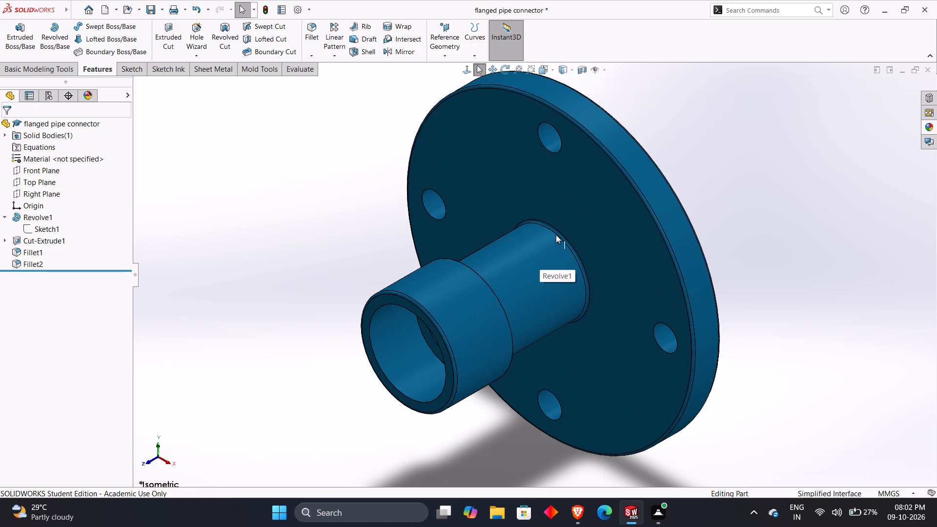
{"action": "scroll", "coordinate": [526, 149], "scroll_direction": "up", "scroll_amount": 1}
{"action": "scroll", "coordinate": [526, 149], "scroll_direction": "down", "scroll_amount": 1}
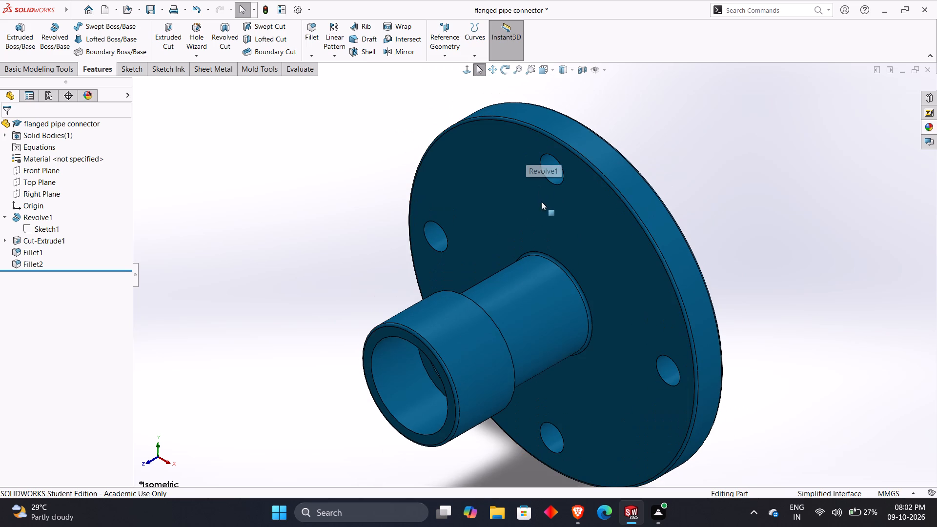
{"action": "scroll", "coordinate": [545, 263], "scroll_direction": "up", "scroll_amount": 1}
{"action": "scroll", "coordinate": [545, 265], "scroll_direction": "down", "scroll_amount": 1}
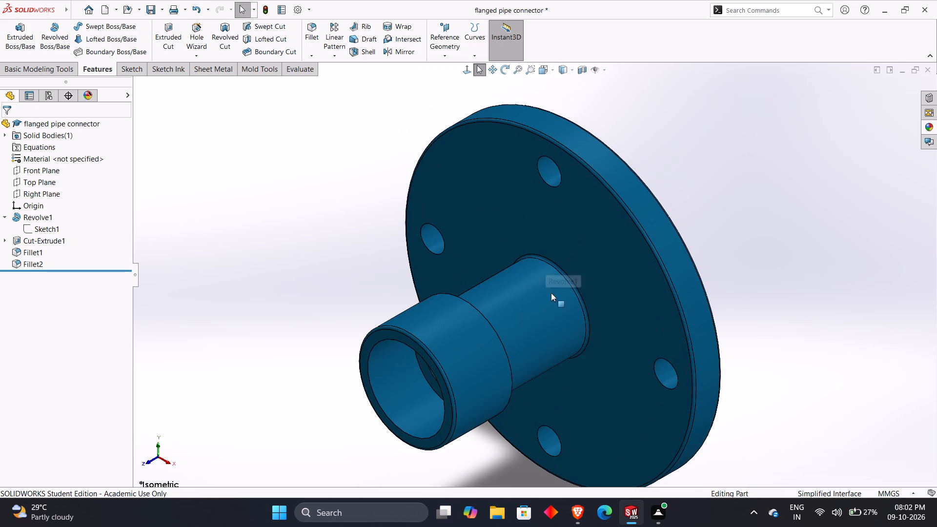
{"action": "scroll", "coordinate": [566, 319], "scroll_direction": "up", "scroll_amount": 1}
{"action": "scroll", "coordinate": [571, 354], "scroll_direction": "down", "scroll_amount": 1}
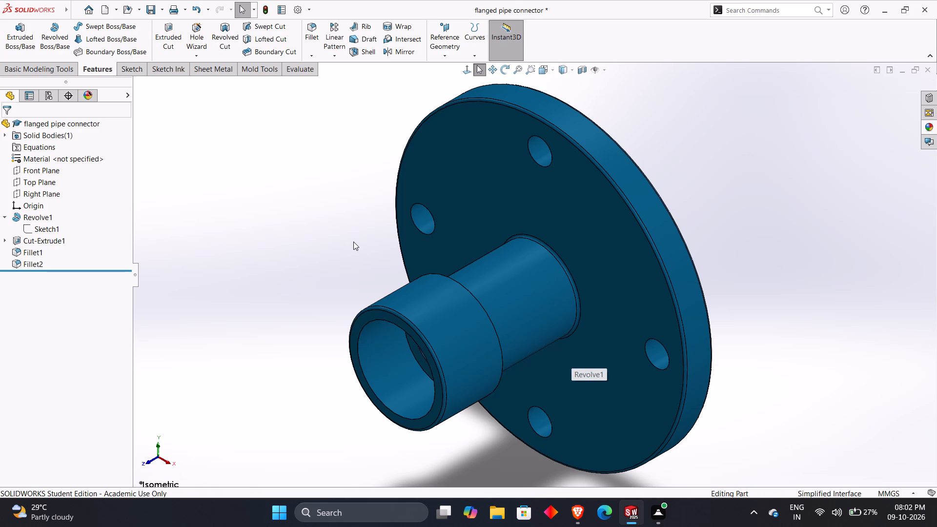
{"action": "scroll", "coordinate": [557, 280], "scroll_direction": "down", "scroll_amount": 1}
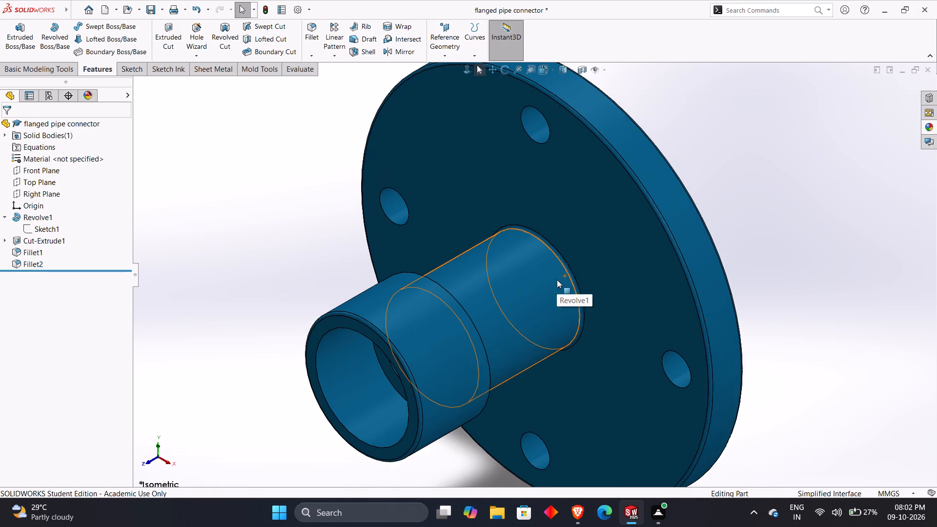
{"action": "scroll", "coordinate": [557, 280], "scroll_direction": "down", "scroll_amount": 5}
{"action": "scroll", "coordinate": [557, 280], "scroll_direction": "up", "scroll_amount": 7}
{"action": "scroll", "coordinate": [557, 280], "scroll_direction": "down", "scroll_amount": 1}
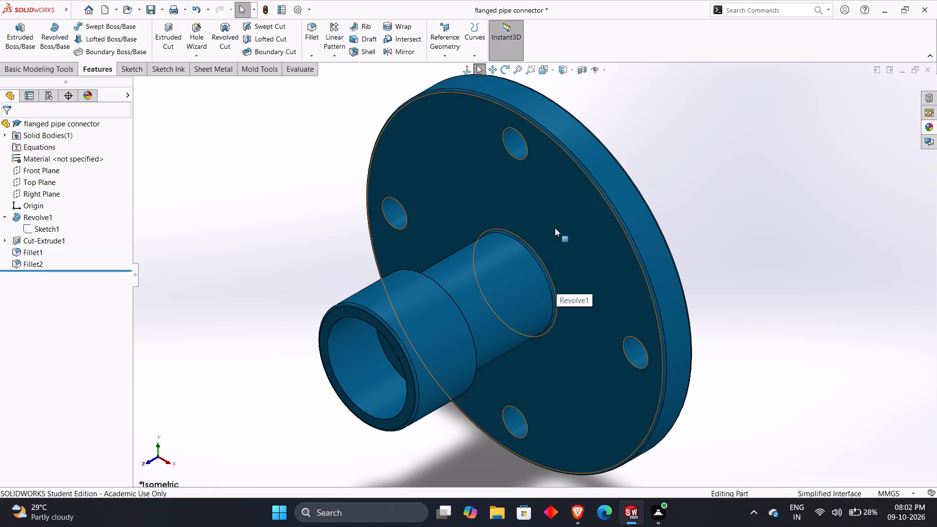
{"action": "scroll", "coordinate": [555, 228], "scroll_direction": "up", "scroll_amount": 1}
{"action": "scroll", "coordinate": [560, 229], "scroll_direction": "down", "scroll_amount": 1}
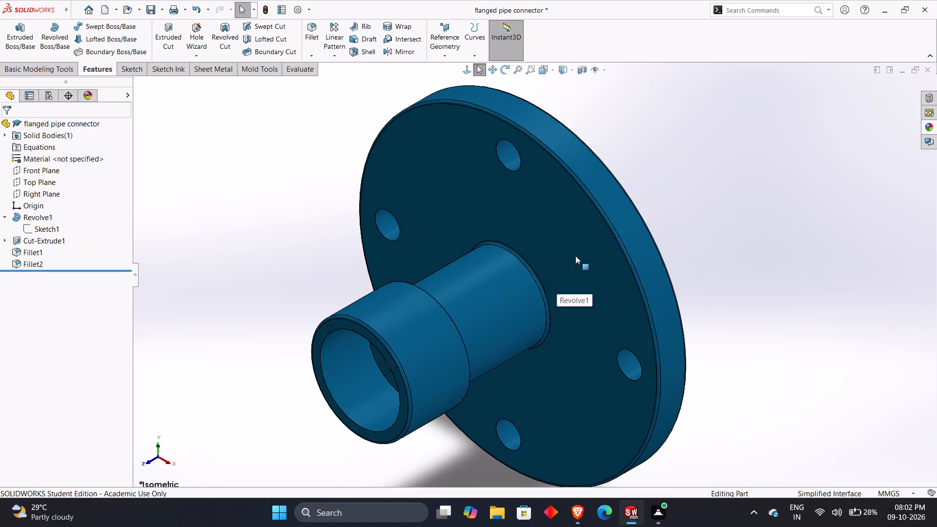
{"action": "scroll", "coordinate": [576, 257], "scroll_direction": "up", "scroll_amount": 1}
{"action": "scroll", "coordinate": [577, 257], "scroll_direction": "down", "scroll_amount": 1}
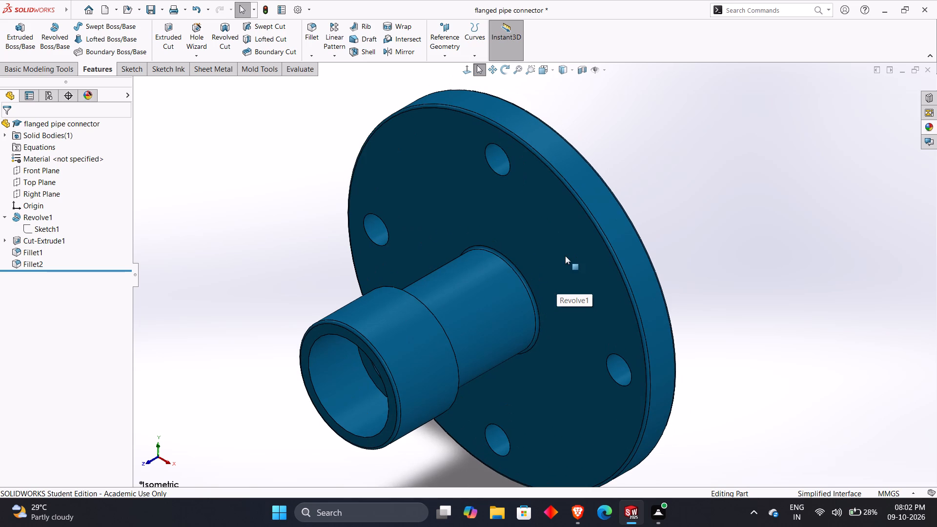
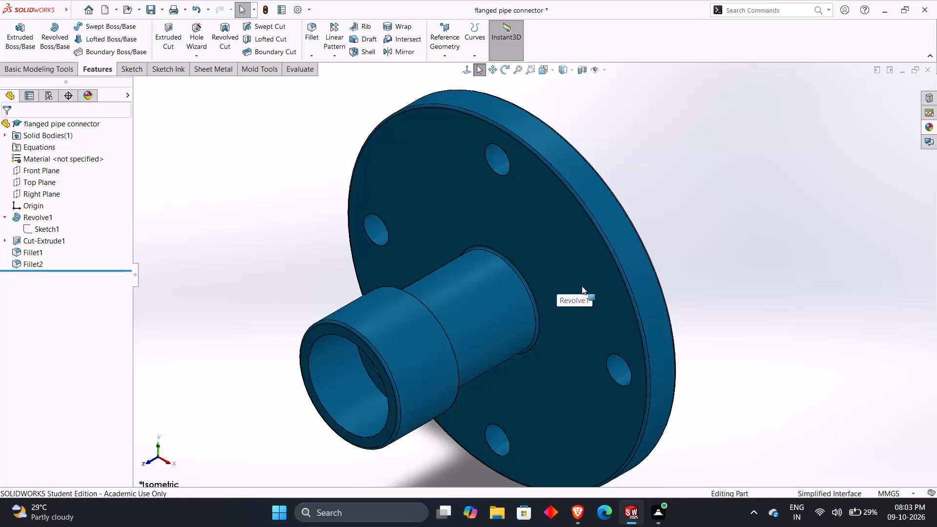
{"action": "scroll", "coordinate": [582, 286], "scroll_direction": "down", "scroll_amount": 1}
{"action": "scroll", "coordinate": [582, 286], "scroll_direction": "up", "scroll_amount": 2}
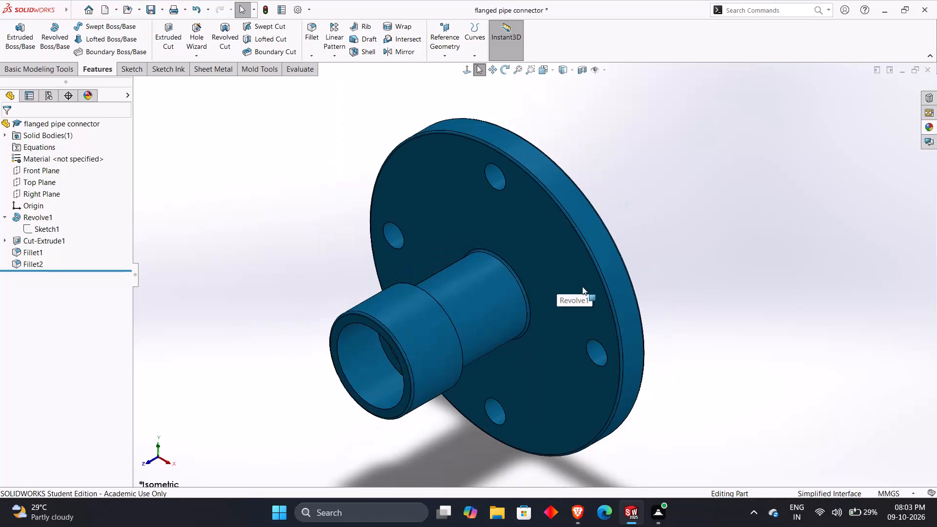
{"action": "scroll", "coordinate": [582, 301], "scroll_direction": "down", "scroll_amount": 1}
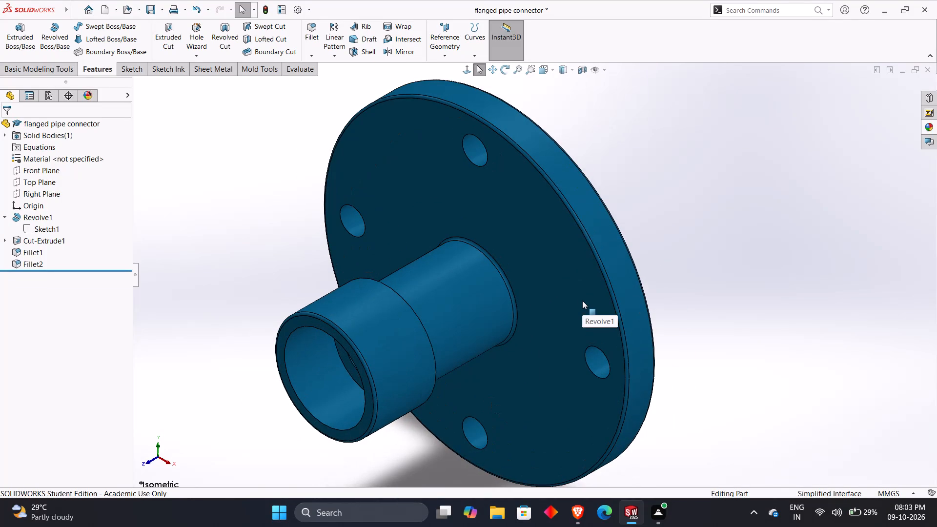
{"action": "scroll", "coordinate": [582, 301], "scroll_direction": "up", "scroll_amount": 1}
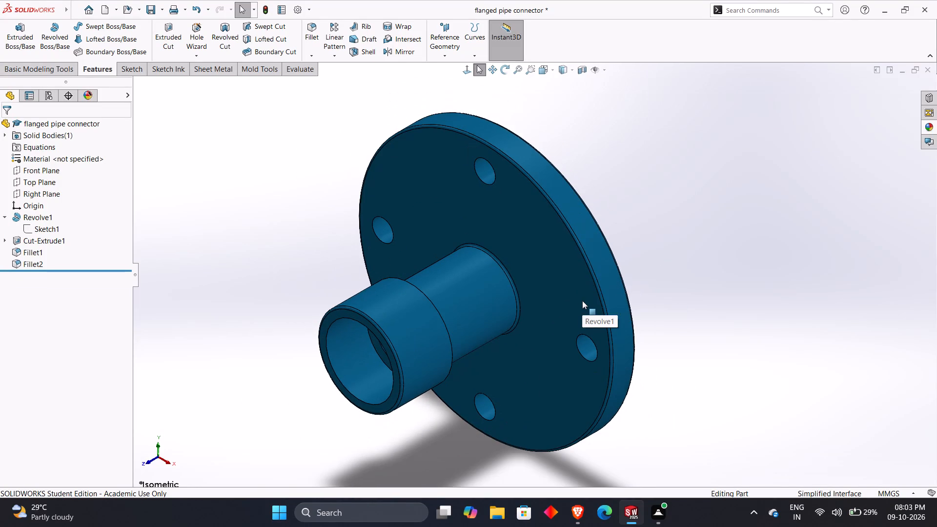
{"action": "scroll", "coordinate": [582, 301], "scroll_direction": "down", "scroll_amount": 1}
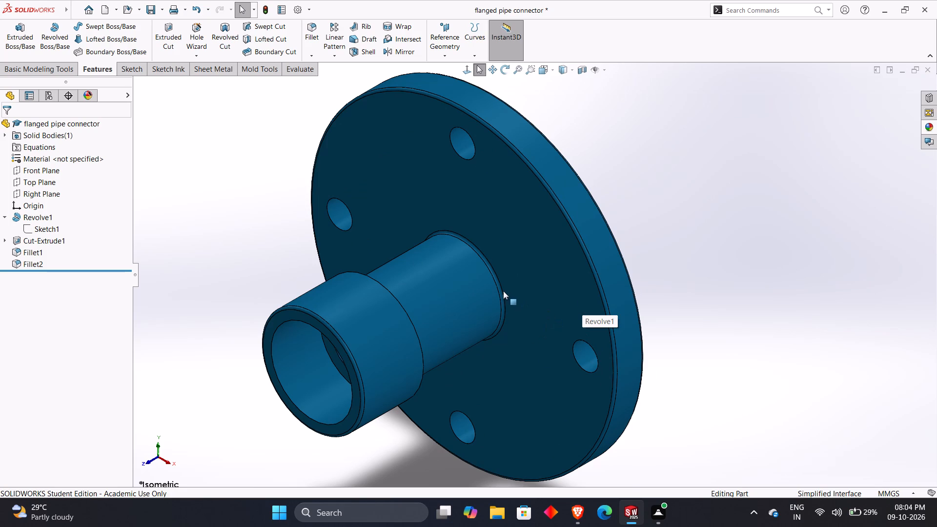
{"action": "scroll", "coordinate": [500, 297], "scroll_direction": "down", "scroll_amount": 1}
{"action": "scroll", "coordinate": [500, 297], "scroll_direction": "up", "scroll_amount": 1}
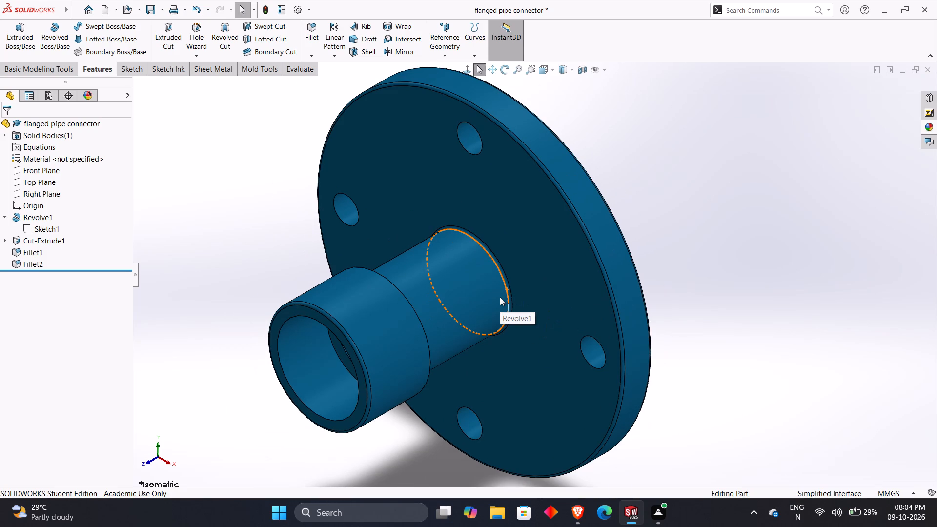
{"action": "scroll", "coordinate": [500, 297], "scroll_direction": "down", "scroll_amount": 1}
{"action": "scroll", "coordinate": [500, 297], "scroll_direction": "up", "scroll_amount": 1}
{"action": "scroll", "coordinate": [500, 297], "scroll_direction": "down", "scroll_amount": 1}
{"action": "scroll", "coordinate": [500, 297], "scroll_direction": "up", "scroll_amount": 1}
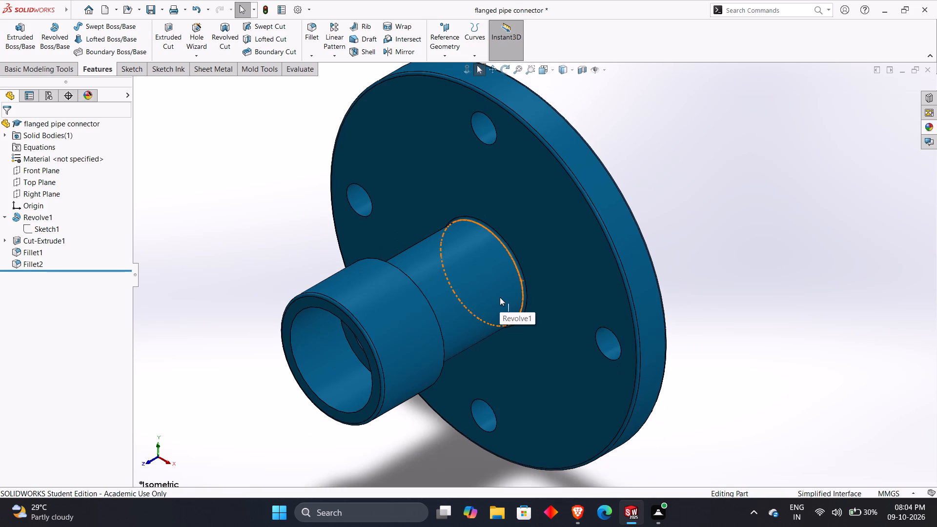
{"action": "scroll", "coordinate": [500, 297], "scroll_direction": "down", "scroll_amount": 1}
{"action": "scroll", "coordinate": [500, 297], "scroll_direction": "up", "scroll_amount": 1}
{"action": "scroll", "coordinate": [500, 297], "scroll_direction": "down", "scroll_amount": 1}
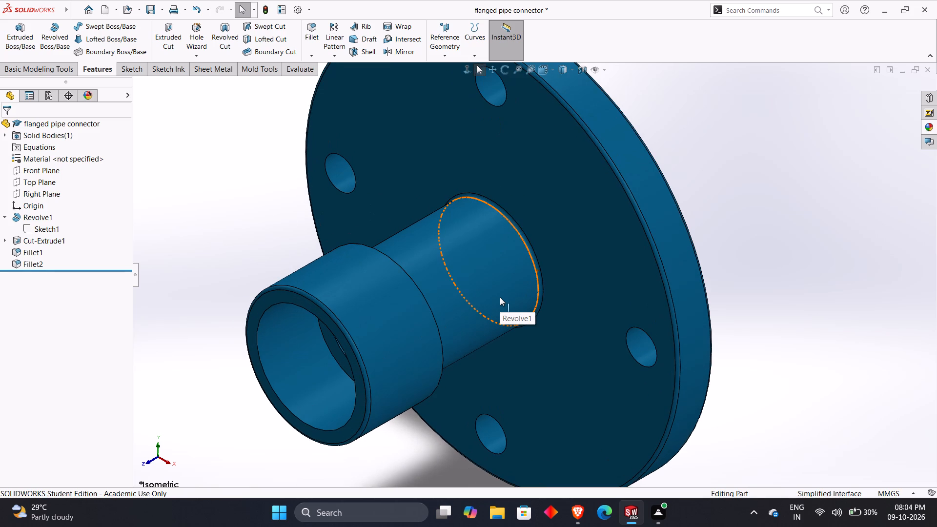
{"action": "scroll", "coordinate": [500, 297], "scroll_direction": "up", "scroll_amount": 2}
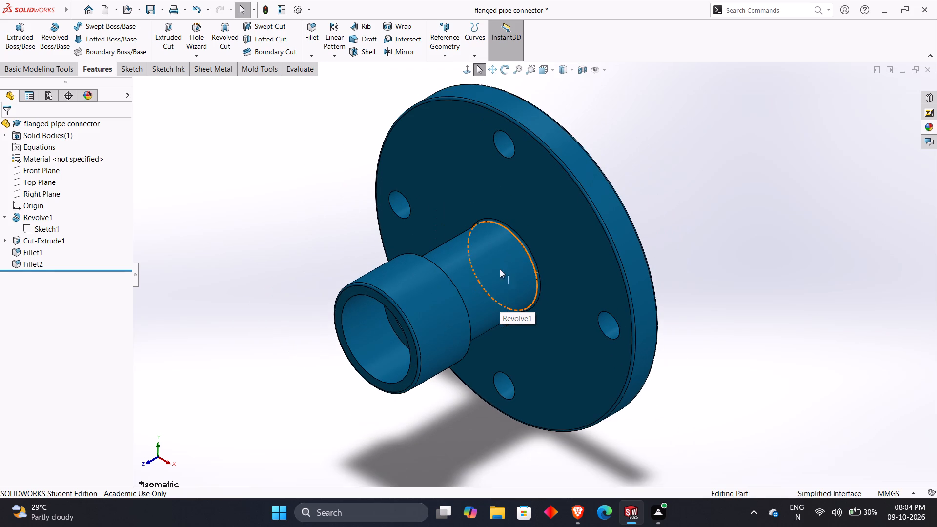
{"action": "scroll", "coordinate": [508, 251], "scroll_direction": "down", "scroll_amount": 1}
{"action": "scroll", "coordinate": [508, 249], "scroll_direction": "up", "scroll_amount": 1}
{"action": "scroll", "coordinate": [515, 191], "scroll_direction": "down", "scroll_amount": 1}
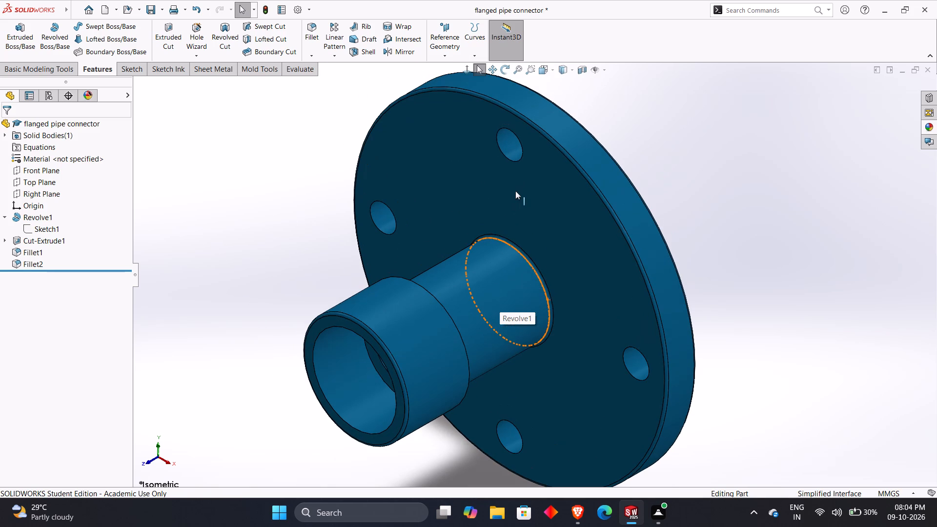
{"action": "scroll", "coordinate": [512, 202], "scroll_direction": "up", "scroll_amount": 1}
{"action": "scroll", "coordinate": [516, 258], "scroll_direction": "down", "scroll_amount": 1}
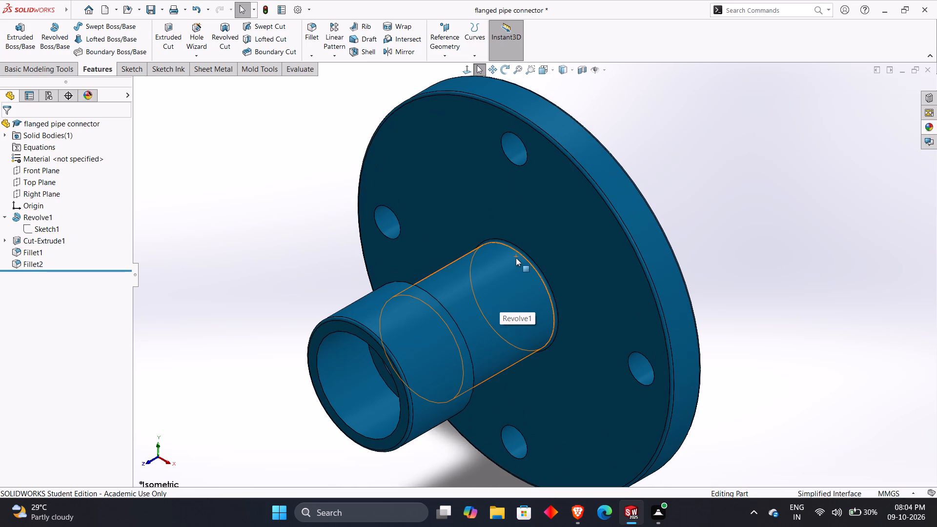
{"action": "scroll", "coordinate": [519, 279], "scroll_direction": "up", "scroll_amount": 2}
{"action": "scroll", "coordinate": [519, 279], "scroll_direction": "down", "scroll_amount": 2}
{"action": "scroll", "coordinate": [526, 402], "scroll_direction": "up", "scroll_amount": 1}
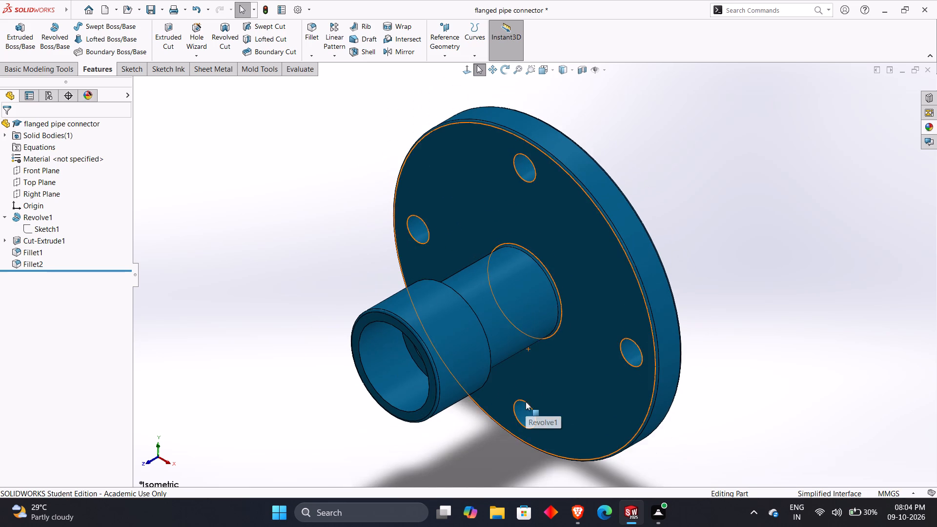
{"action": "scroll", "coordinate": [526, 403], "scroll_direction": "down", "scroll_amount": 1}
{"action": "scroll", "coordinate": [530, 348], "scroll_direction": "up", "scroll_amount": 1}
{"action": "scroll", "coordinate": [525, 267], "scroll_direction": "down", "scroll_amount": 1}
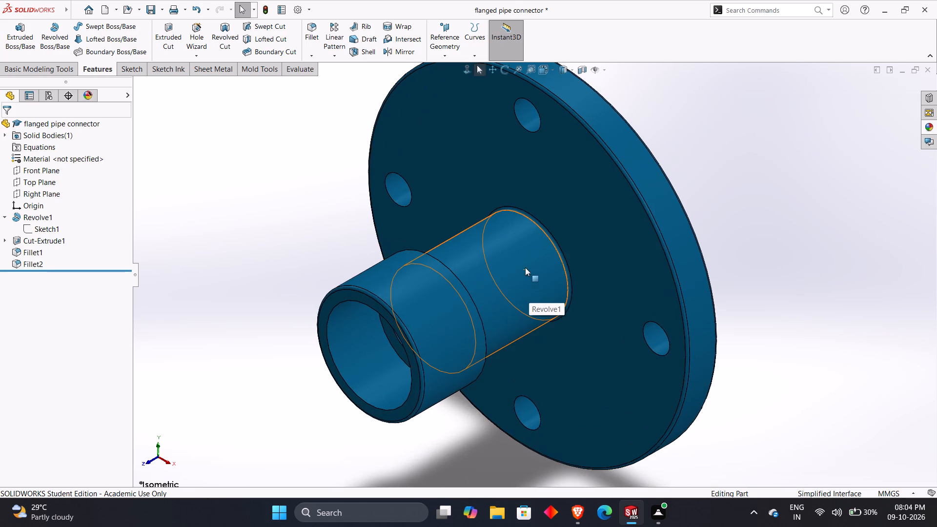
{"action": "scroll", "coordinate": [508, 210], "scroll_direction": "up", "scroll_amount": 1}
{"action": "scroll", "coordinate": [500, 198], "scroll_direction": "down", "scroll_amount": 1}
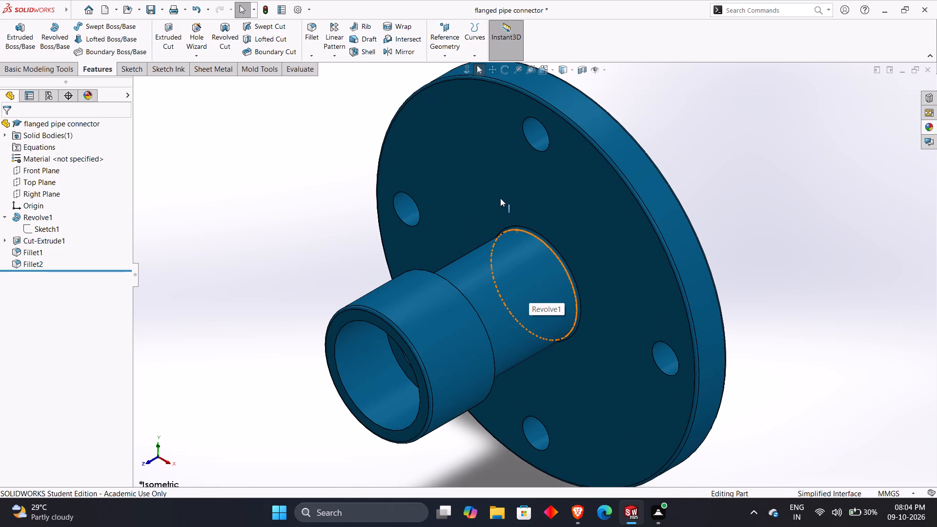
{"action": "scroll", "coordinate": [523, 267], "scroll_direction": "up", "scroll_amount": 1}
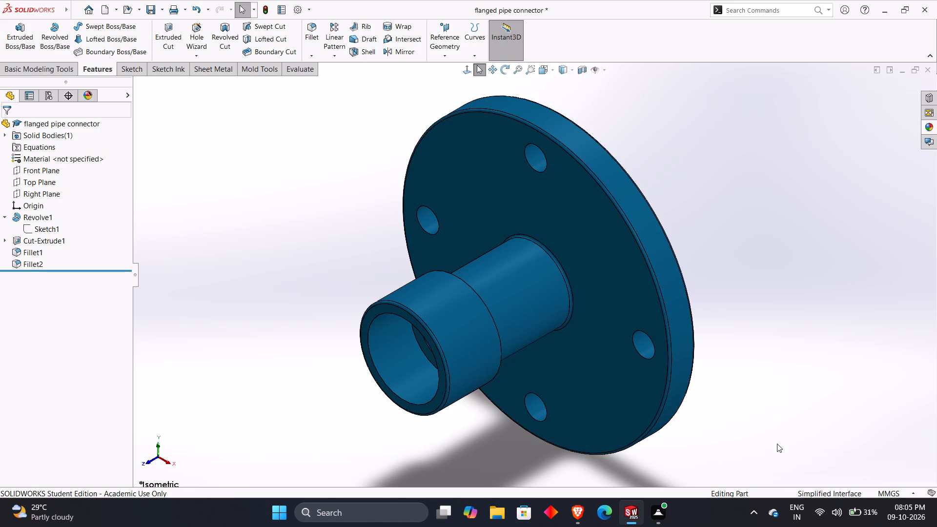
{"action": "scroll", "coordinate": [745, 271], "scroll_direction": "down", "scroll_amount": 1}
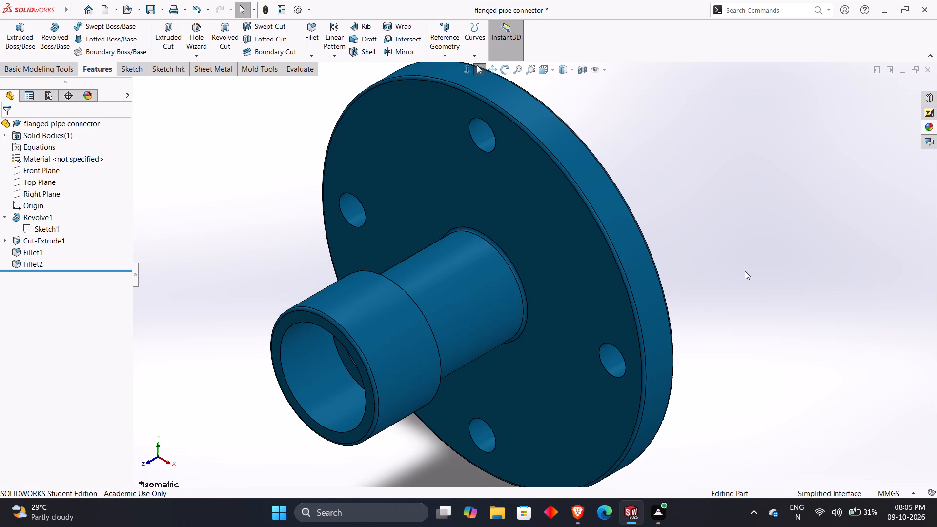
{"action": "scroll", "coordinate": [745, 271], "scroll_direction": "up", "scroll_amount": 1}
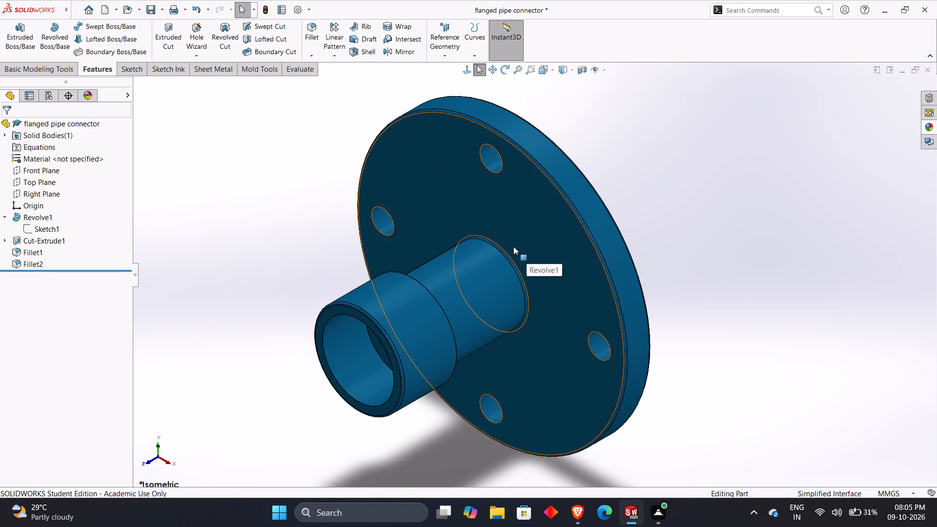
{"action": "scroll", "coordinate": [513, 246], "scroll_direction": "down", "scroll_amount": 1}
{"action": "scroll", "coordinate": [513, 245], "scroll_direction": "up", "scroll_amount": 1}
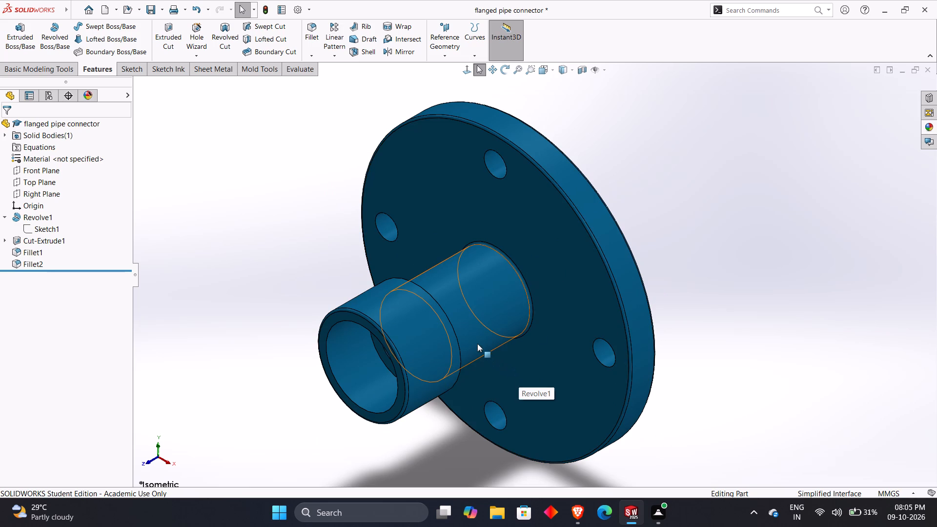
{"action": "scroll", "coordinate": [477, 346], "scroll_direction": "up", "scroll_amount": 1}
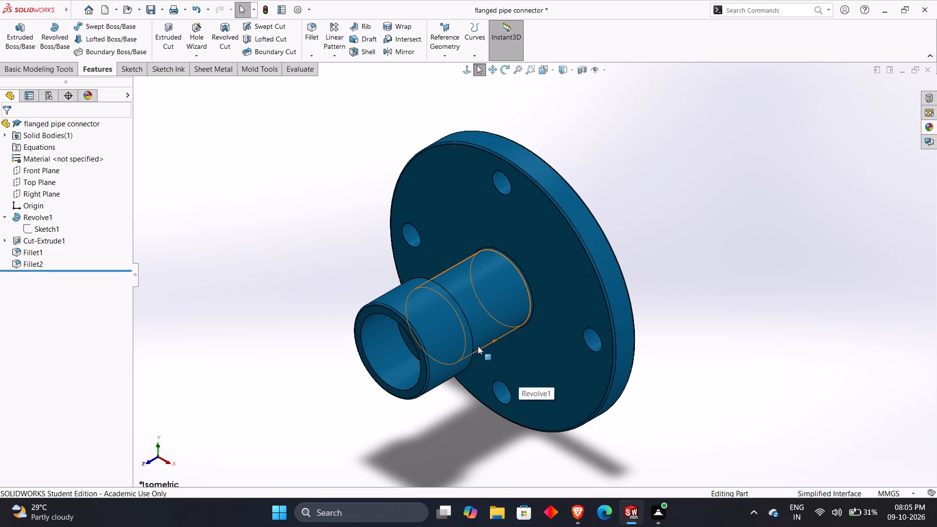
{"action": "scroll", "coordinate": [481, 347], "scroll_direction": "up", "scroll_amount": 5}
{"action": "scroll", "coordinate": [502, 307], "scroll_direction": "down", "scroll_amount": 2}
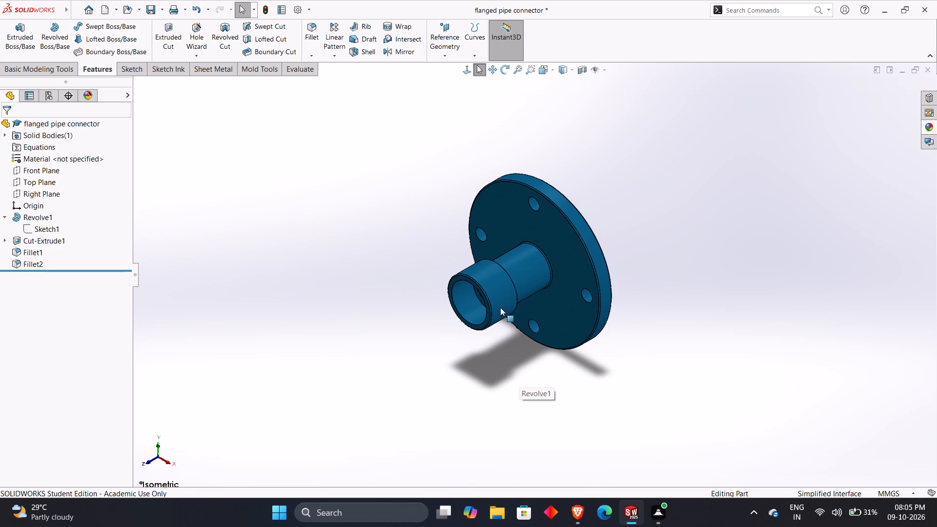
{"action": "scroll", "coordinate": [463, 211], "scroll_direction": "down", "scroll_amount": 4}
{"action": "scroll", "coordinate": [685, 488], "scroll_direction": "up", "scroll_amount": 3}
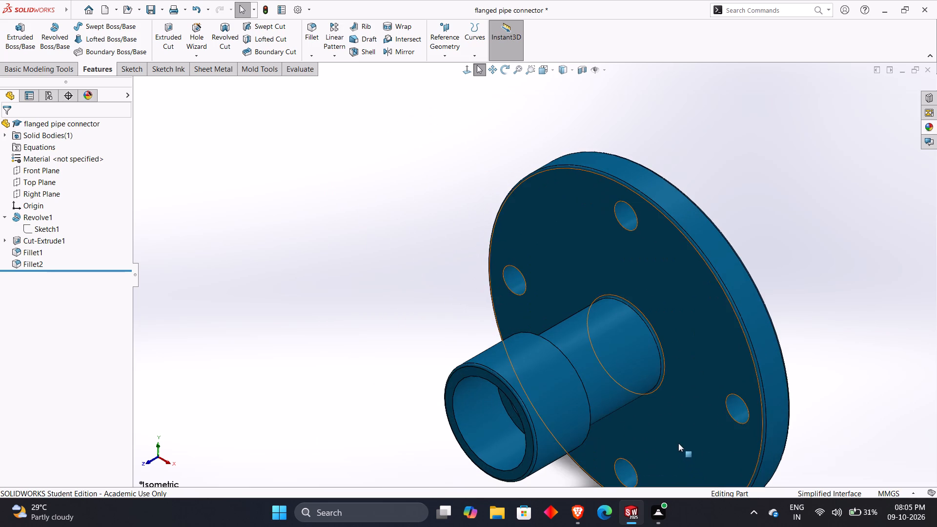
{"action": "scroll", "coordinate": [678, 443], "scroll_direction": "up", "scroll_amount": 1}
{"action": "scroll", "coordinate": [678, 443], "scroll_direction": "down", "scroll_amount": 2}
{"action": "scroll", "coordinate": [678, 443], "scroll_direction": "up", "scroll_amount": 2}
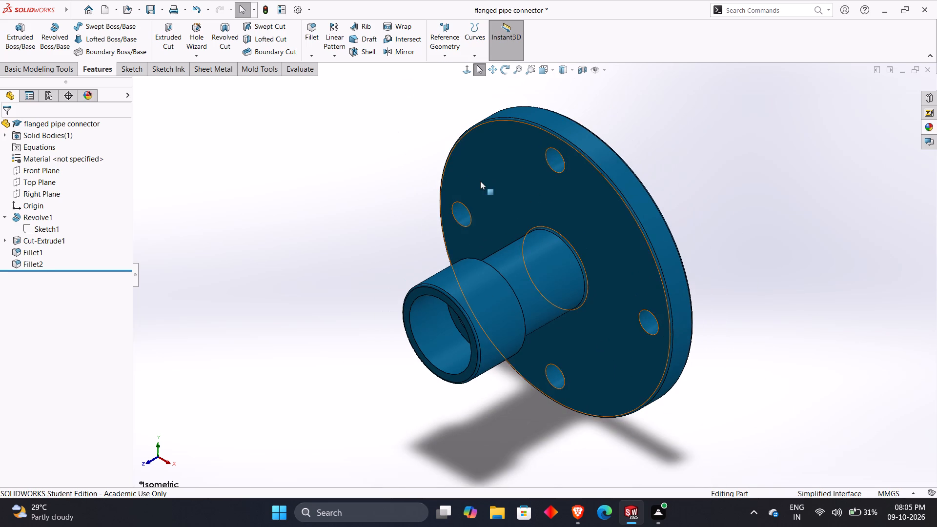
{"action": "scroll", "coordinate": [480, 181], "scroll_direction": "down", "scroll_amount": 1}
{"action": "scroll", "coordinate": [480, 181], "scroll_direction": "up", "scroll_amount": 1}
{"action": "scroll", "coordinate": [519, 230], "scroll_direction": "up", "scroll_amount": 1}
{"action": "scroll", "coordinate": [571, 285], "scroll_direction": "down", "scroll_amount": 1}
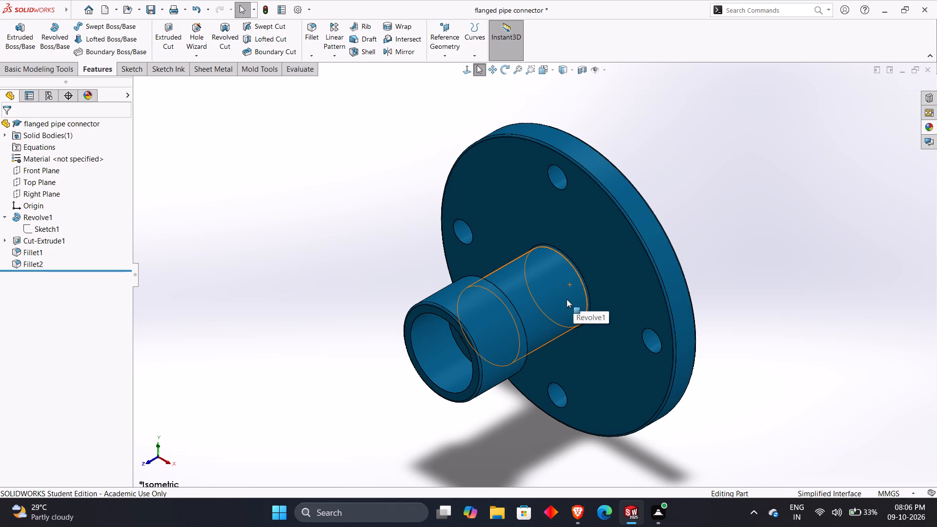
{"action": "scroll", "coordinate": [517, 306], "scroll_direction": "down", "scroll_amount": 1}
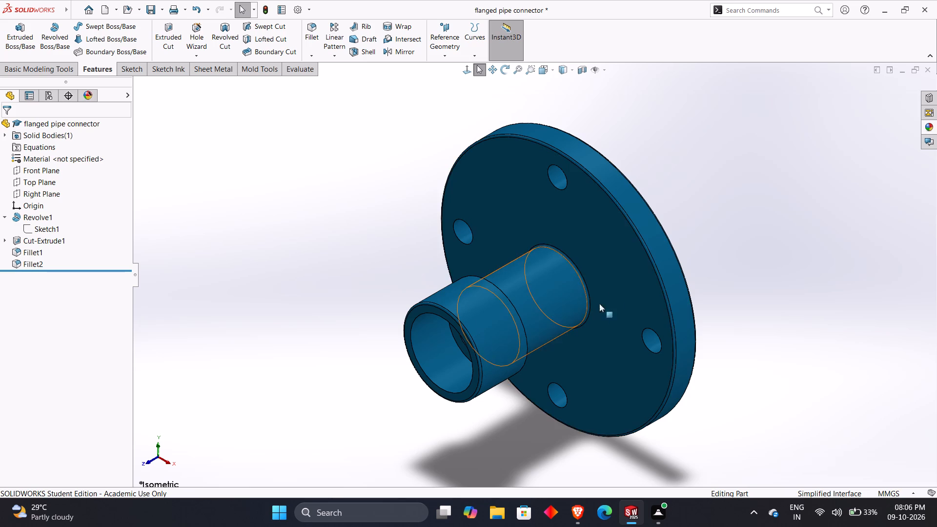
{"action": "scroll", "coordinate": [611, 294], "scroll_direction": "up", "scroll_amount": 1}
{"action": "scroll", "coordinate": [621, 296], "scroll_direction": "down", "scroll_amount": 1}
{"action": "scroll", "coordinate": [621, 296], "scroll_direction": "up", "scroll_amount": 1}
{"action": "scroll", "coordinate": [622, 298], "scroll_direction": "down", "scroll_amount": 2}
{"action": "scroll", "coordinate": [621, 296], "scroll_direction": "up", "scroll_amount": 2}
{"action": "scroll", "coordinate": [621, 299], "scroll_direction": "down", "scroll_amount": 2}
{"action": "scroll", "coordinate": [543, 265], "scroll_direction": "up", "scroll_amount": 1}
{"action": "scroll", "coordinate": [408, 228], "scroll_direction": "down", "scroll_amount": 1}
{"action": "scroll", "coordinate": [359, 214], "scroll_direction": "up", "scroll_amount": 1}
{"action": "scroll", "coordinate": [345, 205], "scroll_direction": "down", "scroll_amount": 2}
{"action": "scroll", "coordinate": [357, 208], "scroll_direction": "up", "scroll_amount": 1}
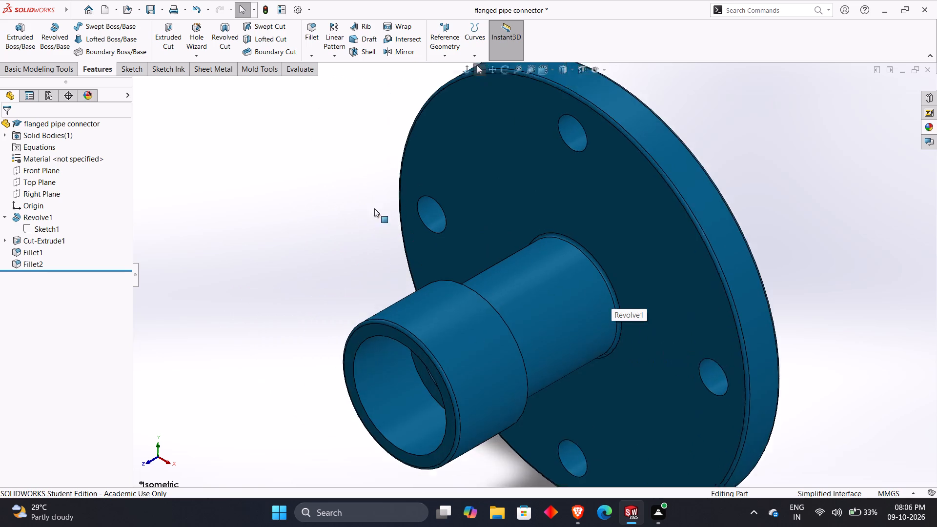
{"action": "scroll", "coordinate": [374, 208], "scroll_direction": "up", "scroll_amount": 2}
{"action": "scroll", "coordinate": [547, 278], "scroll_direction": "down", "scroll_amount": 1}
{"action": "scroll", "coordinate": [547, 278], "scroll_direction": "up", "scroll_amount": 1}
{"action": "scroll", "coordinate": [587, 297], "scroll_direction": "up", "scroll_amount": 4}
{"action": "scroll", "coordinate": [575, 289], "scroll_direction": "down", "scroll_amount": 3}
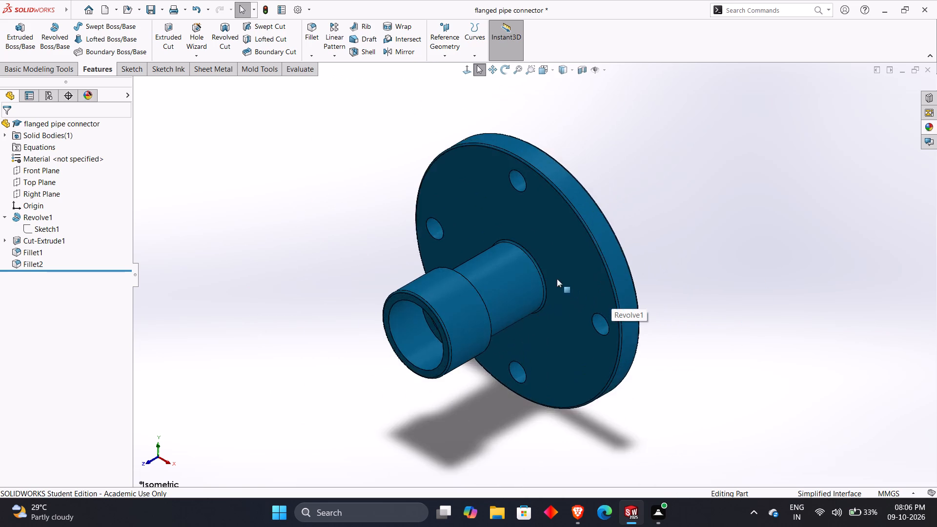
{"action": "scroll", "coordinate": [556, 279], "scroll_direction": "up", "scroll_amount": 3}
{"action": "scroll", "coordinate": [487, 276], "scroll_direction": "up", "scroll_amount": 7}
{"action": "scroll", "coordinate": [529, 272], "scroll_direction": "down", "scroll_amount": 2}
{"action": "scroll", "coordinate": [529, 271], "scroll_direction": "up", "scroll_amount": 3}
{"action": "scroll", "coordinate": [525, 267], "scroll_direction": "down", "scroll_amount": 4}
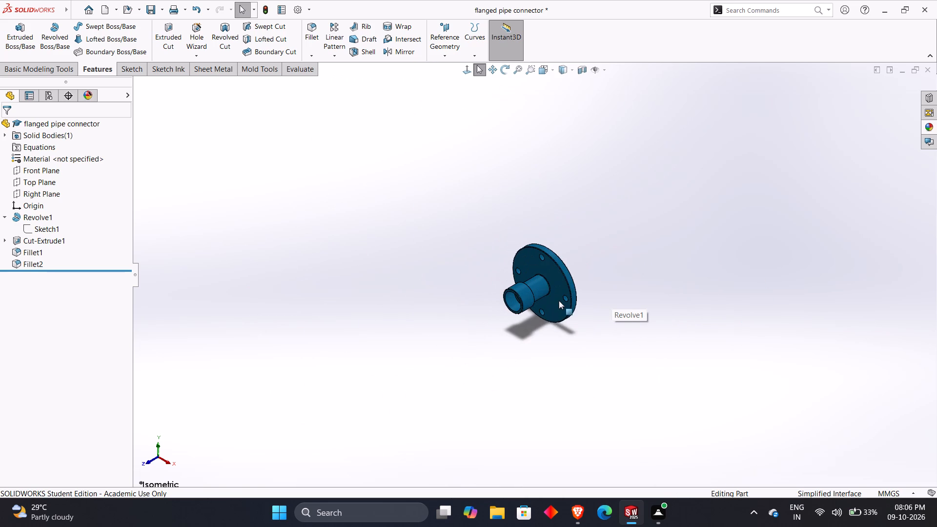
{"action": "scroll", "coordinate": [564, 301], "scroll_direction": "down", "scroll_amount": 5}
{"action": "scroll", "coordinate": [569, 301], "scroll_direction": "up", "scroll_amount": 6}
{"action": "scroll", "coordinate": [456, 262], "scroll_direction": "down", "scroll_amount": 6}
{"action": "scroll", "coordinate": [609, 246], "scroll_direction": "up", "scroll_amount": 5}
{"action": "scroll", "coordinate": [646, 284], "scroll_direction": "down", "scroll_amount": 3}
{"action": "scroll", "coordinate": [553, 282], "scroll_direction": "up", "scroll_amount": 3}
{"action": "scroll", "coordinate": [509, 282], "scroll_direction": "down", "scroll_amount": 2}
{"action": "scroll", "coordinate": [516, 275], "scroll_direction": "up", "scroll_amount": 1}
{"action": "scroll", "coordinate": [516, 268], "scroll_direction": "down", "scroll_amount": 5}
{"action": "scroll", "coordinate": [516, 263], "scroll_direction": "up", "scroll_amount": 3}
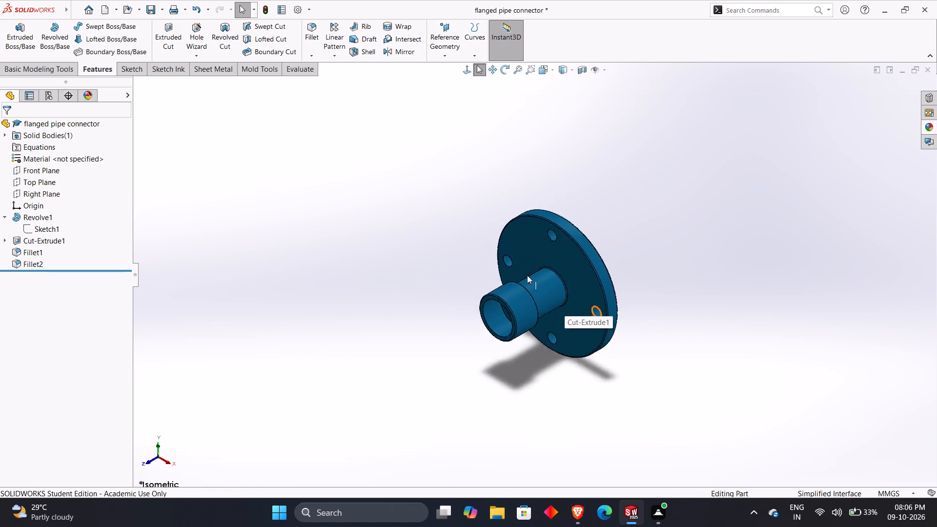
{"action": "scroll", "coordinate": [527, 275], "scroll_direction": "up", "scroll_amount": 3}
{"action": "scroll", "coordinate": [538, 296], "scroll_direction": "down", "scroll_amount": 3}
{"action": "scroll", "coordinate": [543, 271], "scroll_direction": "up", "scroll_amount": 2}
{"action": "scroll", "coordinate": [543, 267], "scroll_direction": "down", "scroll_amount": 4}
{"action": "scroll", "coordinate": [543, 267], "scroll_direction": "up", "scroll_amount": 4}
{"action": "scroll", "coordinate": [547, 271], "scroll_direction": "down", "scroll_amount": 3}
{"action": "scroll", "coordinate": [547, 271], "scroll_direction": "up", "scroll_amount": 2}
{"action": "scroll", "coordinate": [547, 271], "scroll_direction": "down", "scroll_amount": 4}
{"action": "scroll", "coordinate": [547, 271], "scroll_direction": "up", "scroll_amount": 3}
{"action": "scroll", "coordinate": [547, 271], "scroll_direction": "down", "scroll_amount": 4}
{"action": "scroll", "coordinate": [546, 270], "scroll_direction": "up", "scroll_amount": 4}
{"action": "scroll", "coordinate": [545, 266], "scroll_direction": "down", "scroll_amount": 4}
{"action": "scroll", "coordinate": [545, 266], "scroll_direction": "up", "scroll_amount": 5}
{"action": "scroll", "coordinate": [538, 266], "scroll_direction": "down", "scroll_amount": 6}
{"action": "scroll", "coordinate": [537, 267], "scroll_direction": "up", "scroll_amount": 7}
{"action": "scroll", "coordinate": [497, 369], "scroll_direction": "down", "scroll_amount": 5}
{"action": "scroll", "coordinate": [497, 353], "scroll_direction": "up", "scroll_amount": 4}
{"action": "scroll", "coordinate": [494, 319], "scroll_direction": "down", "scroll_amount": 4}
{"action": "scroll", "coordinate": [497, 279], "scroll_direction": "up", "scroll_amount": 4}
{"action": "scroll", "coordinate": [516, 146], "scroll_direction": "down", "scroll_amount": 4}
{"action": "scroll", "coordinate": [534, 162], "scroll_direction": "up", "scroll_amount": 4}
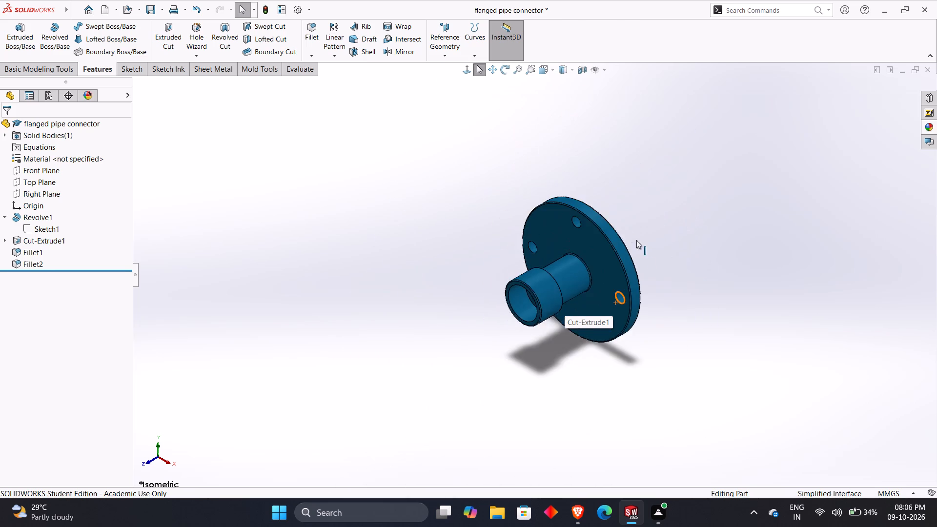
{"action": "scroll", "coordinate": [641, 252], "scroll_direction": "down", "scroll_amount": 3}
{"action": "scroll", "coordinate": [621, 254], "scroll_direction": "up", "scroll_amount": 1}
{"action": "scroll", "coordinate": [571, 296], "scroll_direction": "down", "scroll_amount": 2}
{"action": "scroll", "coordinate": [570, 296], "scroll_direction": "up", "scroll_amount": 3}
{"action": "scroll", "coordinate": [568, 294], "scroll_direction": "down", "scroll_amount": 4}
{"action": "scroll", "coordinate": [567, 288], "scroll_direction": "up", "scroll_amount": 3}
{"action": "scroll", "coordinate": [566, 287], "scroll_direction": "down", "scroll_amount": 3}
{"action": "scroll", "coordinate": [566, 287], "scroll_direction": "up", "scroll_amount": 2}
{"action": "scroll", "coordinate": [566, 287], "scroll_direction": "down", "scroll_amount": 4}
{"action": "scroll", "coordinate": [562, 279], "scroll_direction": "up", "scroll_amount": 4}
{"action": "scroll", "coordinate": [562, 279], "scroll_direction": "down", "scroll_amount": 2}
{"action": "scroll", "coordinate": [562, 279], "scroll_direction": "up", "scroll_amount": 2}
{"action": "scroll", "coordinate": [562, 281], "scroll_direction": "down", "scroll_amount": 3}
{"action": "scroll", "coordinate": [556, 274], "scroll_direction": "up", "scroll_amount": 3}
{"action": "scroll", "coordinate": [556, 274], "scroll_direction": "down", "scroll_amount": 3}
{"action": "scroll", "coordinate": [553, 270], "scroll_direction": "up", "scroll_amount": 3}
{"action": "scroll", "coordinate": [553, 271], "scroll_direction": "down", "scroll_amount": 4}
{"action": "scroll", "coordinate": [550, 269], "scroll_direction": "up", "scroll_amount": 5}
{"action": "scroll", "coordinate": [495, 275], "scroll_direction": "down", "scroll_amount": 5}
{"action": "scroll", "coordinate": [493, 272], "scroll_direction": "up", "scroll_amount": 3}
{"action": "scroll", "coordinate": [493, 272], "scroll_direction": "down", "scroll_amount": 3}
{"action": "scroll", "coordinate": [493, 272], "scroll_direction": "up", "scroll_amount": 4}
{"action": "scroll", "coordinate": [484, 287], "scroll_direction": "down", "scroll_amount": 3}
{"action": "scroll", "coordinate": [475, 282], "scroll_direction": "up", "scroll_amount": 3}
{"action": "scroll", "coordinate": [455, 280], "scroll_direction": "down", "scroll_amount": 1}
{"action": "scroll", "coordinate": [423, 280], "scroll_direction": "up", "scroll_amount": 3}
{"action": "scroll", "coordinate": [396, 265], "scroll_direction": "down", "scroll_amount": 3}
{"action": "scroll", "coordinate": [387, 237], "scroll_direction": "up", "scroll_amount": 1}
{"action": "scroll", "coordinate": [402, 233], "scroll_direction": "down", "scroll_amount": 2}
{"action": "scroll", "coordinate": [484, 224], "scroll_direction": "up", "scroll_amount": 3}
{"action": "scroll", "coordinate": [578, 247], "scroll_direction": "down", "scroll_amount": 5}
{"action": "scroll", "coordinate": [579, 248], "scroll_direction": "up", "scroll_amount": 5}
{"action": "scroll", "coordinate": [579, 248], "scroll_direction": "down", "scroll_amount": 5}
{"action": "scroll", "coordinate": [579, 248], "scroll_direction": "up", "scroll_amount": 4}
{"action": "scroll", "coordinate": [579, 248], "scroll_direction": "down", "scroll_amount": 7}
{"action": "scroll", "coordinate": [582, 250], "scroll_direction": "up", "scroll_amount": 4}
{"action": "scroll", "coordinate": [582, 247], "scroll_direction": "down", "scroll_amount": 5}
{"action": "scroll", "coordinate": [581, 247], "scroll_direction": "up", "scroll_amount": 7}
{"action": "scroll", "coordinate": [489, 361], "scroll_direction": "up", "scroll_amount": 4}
Examine the blue flanged connector at a tilted angle, in the six standard orthographic views, and back in the isometric view.
{"action": "middle_click_drag", "start_coordinate": [487, 364], "coordinate": [489, 364]}
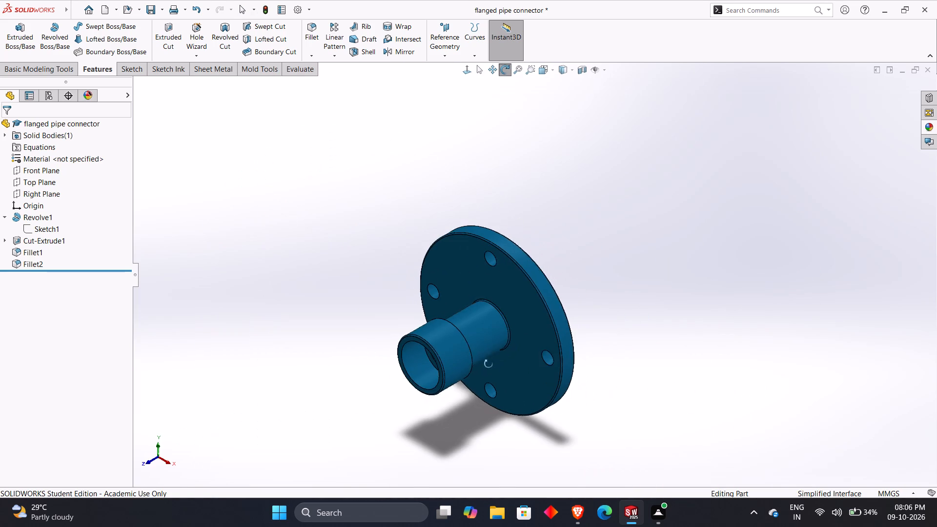
{"action": "middle_click_drag", "start_coordinate": [489, 364], "coordinate": [460, 383]}
{"action": "key", "text": "ctrl+1"}
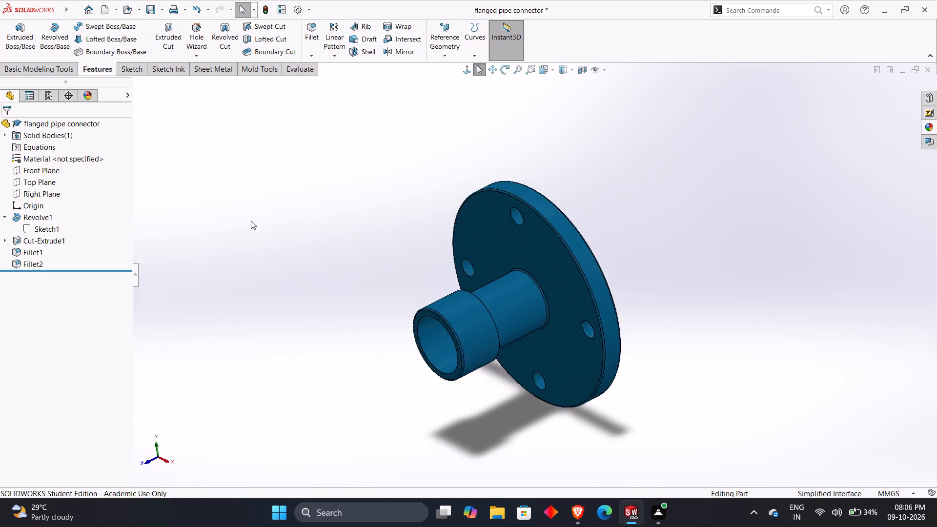
{"action": "key", "text": "ctrl+2"}
{"action": "key", "text": "ctrl+3"}
{"action": "key", "text": "ctrl+4"}
{"action": "key", "text": "ctrl+5"}
{"action": "key", "text": "ctrl+6"}
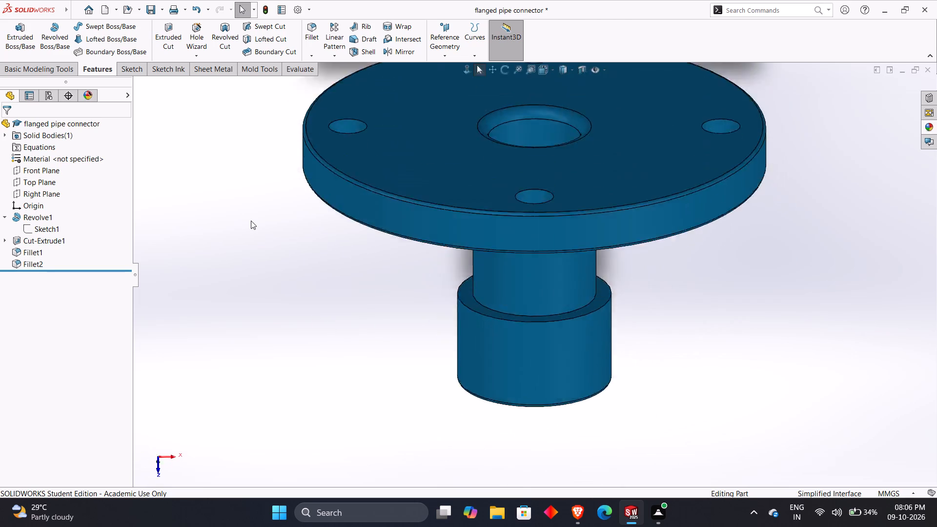
{"action": "key", "text": "7"}
{"action": "key", "text": "ctrl+7"}
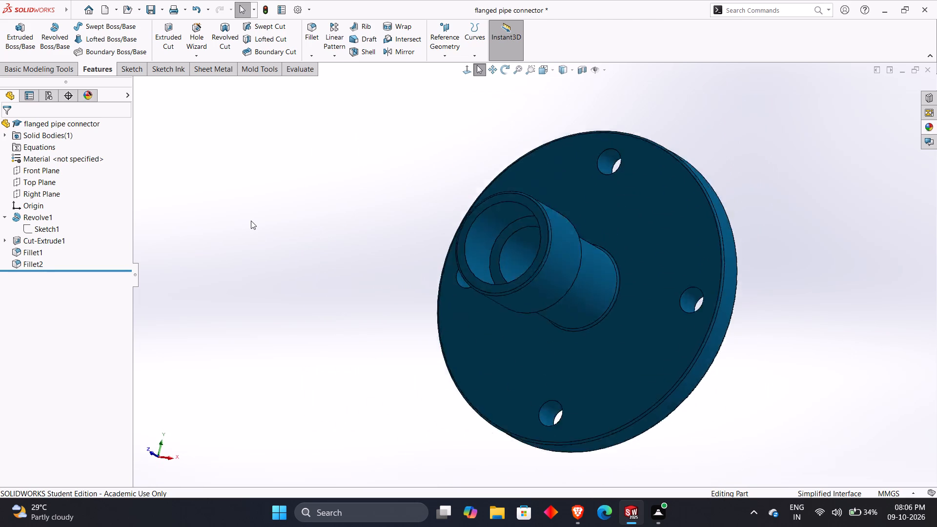
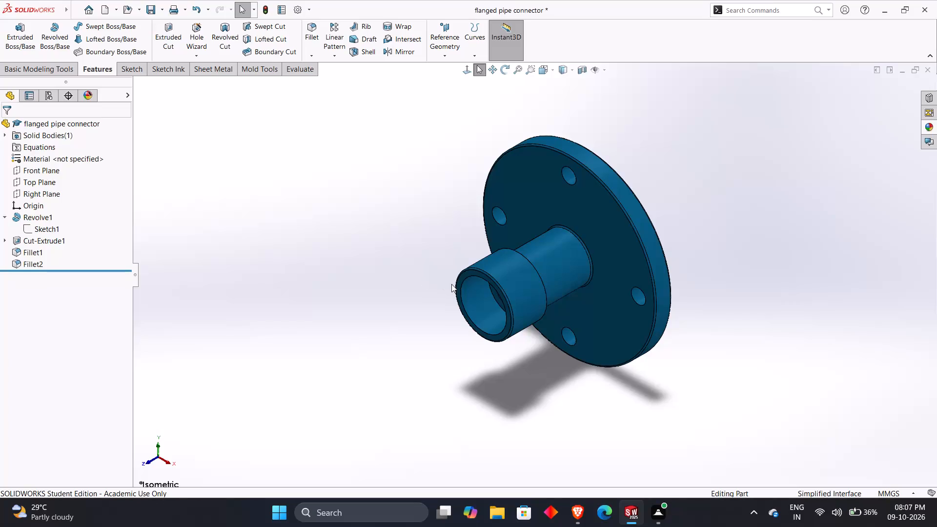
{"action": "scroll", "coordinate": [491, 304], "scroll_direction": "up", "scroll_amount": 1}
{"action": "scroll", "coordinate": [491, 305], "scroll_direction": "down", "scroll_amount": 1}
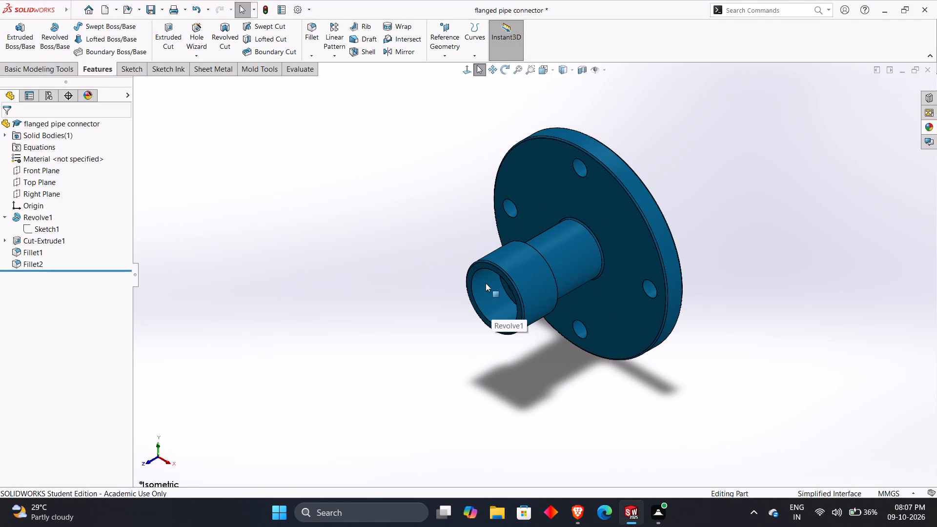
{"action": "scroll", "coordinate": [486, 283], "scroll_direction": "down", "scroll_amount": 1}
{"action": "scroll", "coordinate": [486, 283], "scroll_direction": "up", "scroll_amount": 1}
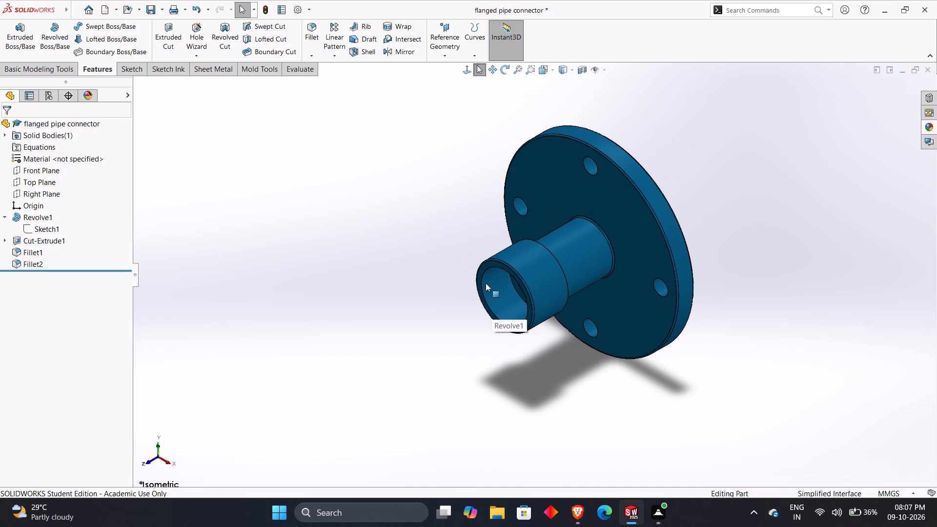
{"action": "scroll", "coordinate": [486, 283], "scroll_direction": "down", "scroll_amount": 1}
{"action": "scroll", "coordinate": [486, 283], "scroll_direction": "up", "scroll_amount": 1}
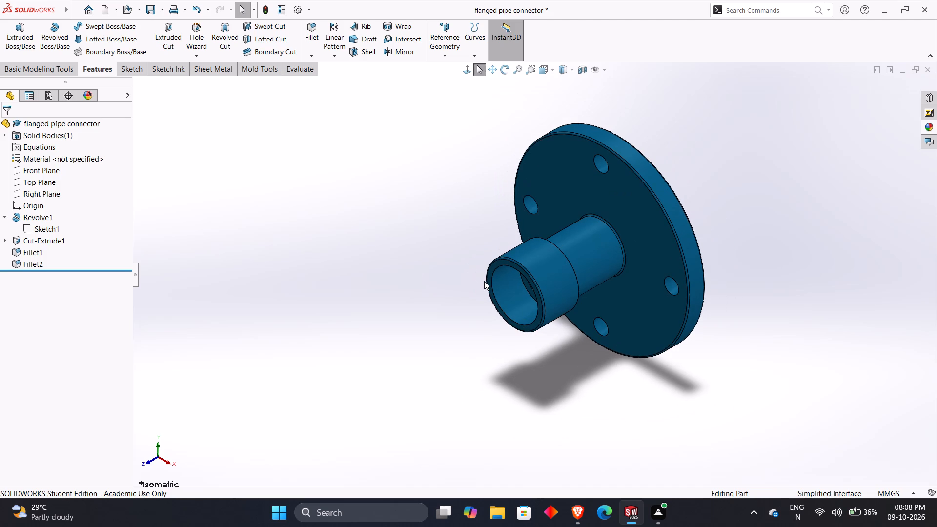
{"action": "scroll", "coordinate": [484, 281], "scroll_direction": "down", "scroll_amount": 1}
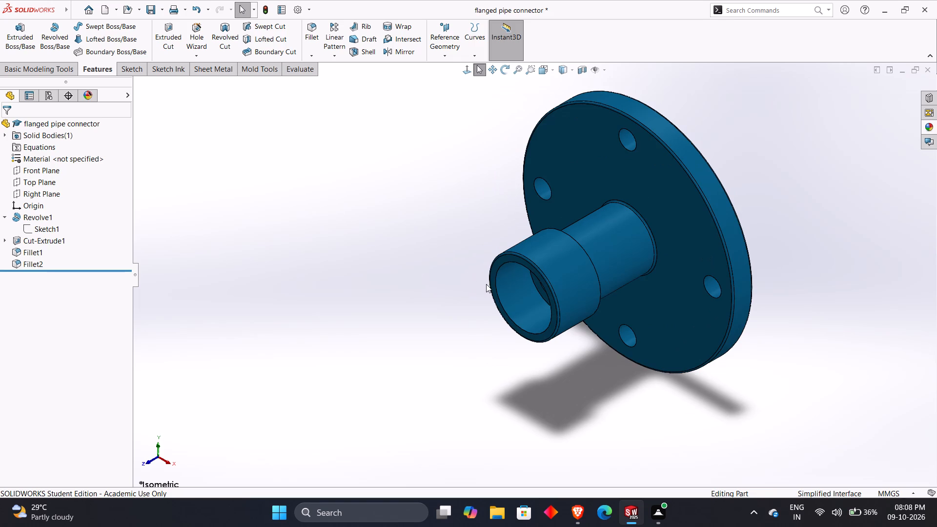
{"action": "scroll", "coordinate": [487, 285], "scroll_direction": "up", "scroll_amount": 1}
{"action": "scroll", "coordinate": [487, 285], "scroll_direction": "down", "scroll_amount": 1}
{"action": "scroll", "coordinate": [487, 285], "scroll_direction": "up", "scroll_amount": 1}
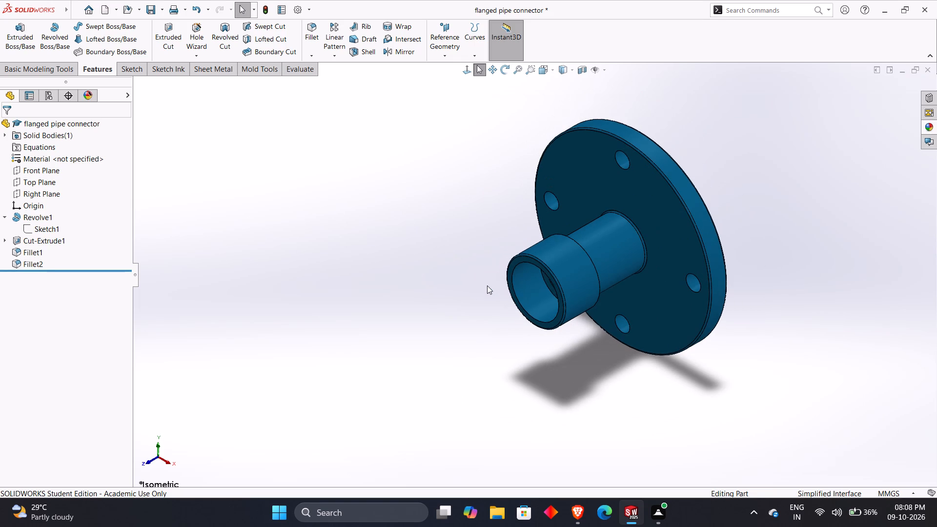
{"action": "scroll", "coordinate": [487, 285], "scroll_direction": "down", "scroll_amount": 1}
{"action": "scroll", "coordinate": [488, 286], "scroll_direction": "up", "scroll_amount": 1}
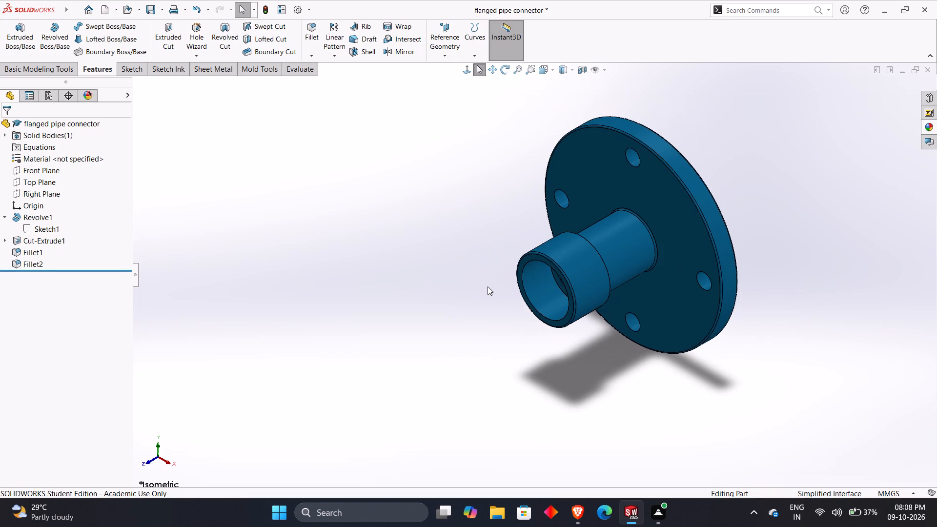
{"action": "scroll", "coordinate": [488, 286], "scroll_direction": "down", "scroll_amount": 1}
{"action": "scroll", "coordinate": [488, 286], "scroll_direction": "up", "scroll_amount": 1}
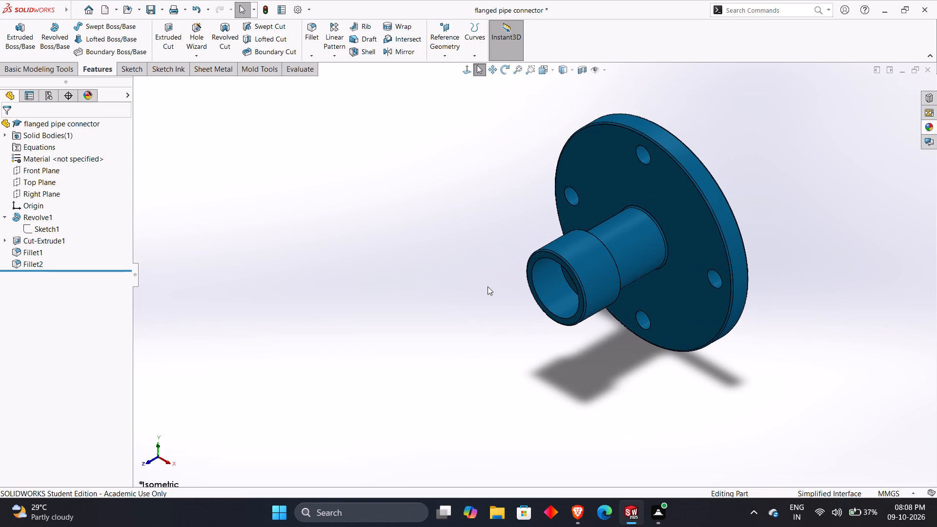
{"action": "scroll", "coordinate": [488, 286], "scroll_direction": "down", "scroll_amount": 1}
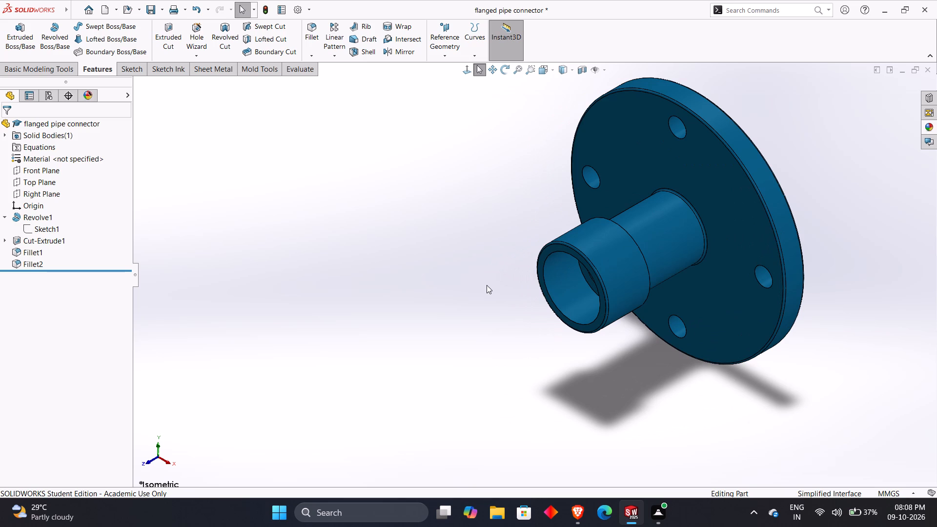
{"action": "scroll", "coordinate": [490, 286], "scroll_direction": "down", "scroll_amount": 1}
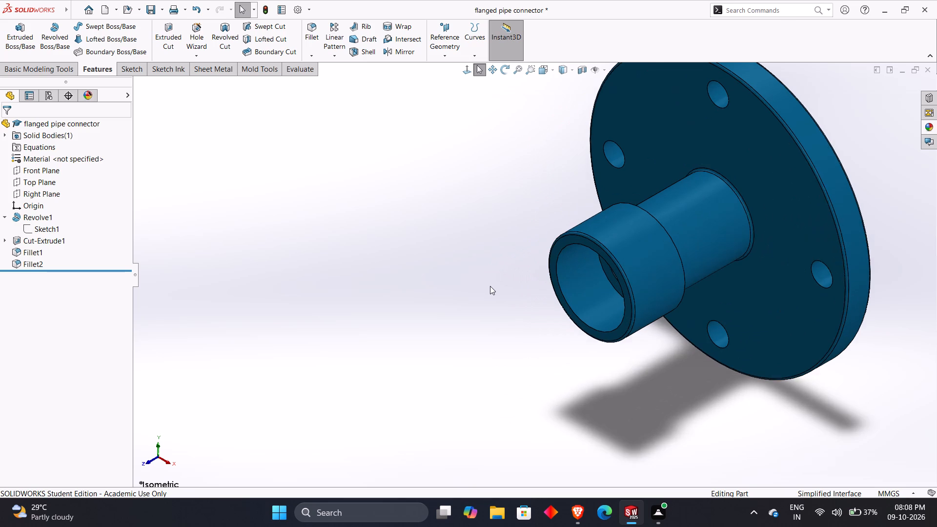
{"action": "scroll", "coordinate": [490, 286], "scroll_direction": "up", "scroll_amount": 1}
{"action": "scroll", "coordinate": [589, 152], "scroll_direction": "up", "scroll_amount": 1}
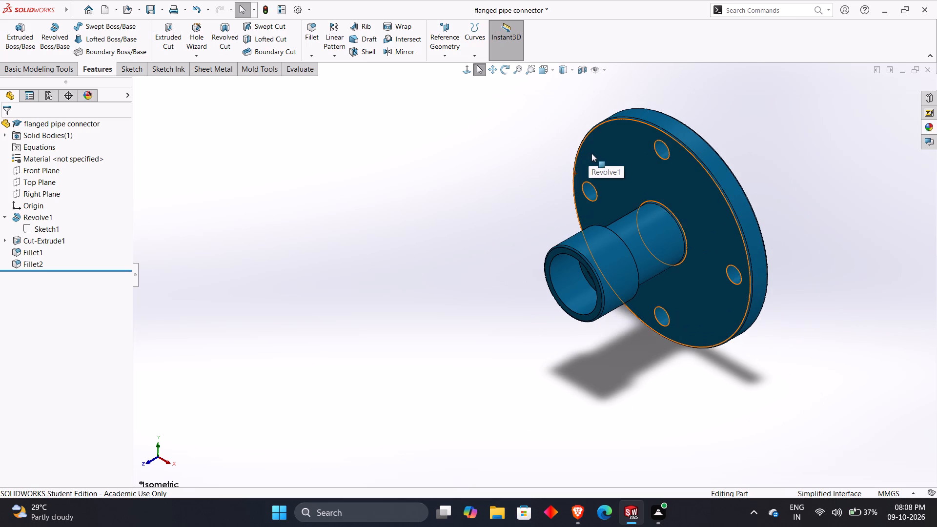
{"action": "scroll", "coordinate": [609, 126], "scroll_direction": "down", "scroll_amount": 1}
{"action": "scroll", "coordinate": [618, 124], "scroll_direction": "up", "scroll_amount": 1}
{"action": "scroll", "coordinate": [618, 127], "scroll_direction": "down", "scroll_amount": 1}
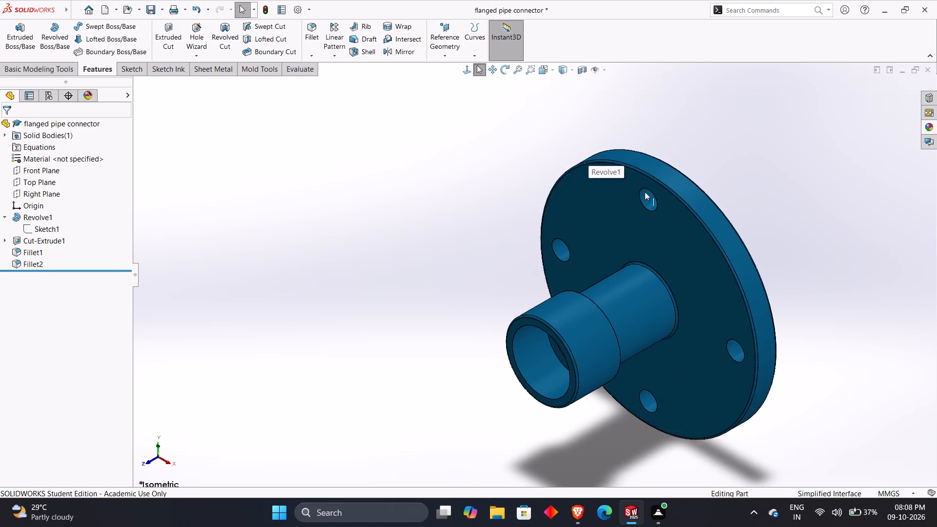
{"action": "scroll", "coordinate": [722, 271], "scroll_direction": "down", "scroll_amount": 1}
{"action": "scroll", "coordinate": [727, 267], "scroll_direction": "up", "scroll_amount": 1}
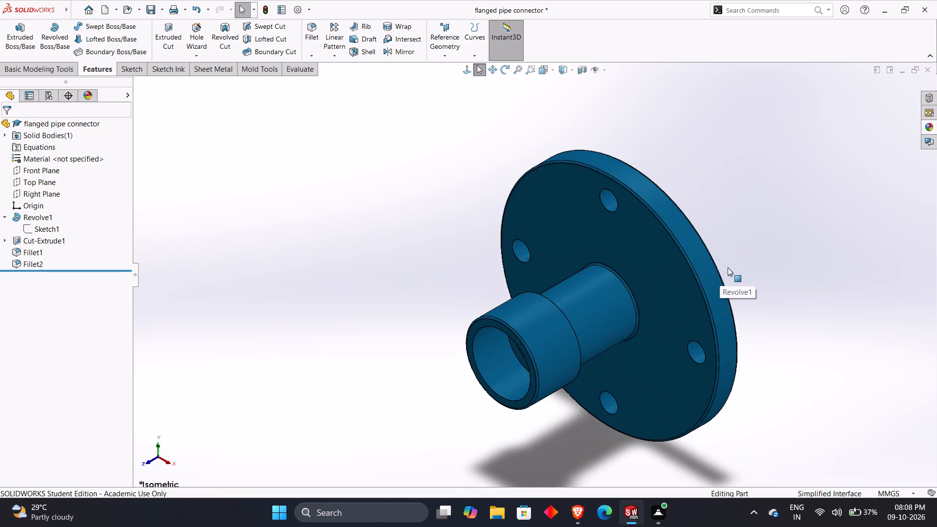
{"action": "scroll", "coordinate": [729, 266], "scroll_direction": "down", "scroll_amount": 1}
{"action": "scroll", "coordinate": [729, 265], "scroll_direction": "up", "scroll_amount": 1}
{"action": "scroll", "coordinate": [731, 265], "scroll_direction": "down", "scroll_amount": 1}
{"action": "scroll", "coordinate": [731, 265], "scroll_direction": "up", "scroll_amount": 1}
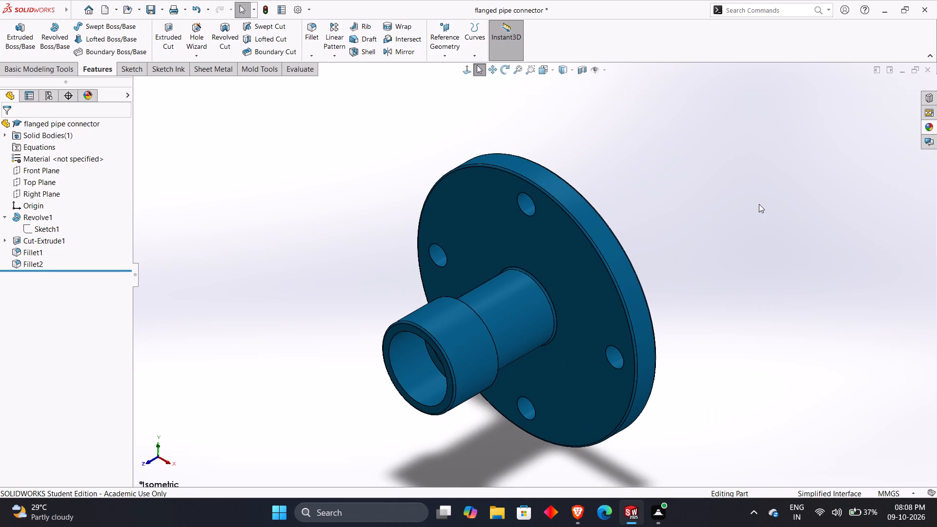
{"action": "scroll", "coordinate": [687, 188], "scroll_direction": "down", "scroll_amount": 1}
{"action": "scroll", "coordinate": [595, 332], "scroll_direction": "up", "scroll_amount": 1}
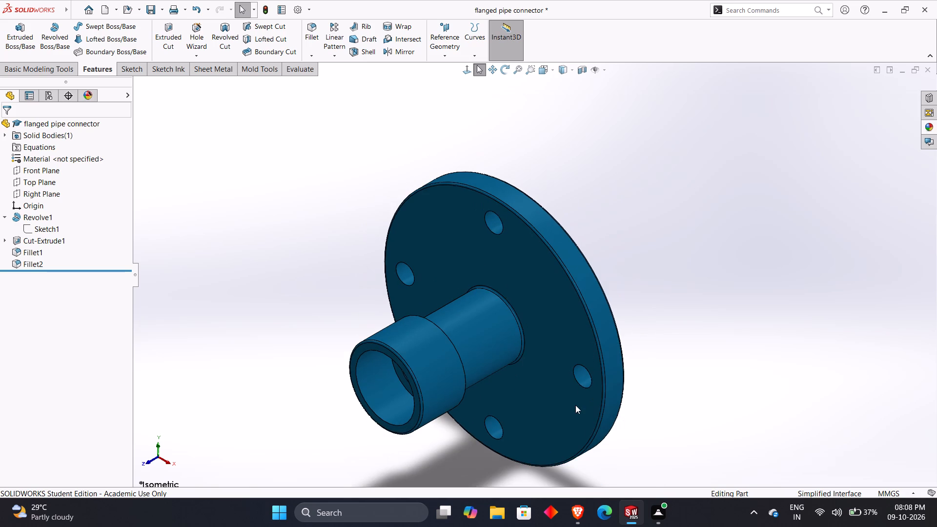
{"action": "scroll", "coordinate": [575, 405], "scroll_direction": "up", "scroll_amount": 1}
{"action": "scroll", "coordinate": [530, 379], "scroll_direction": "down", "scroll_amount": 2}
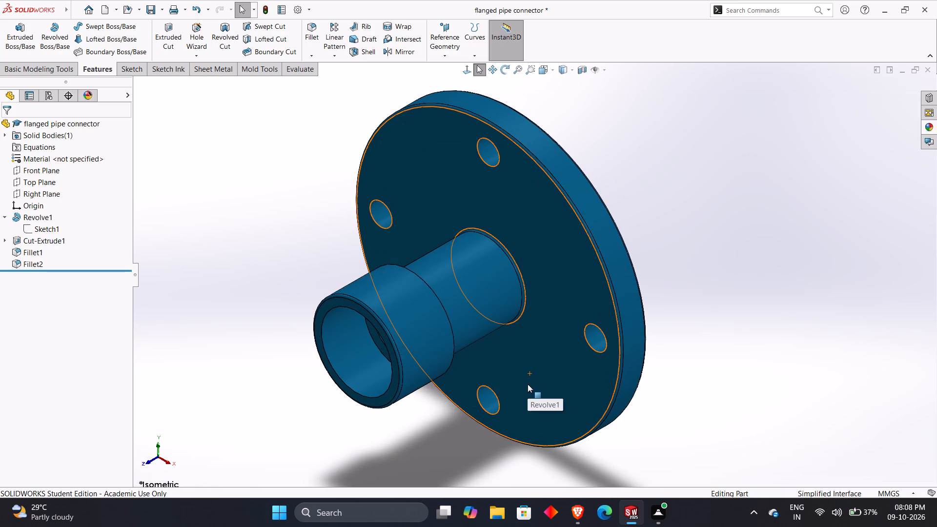
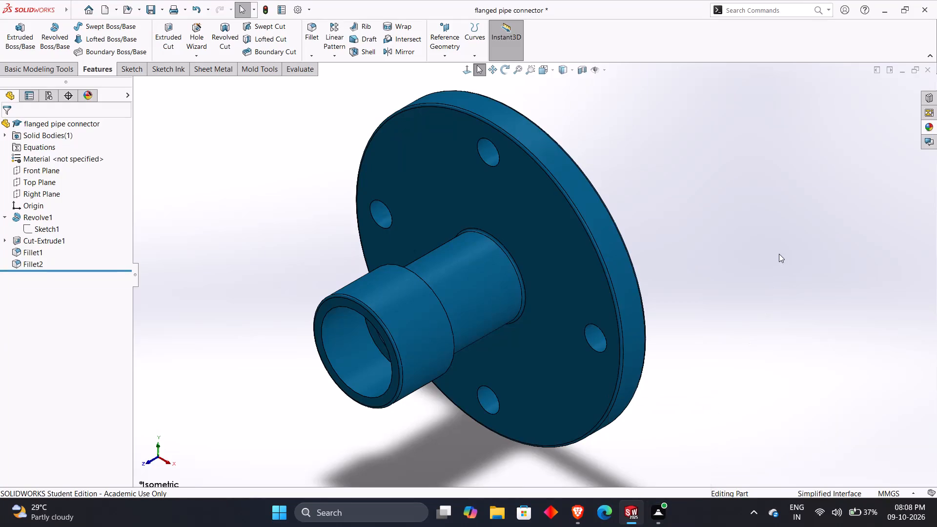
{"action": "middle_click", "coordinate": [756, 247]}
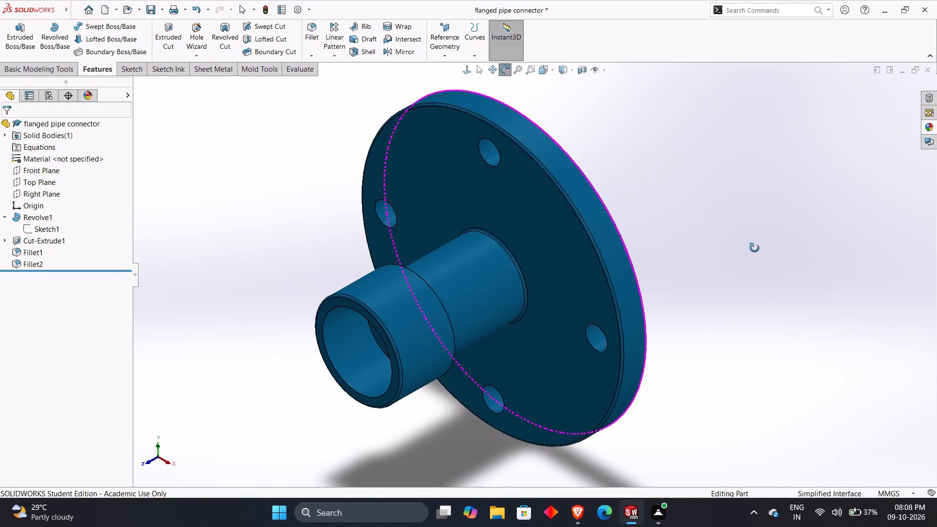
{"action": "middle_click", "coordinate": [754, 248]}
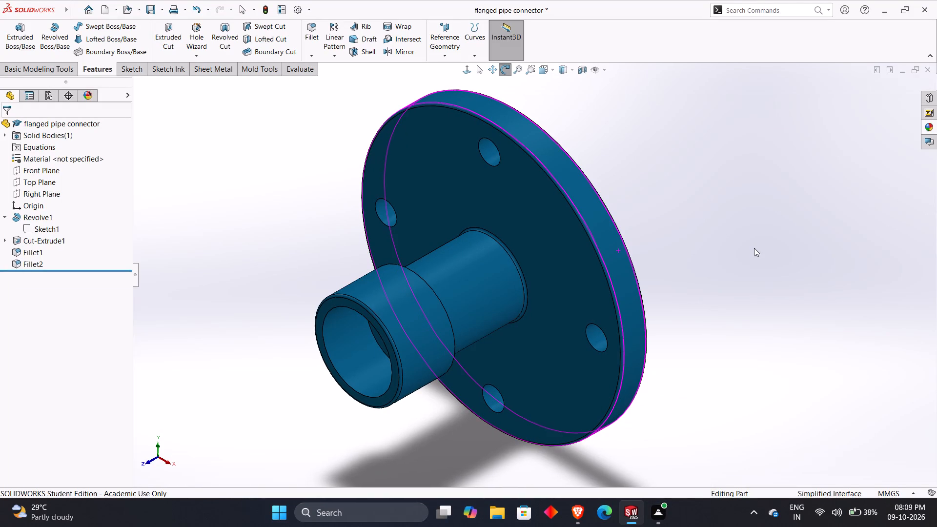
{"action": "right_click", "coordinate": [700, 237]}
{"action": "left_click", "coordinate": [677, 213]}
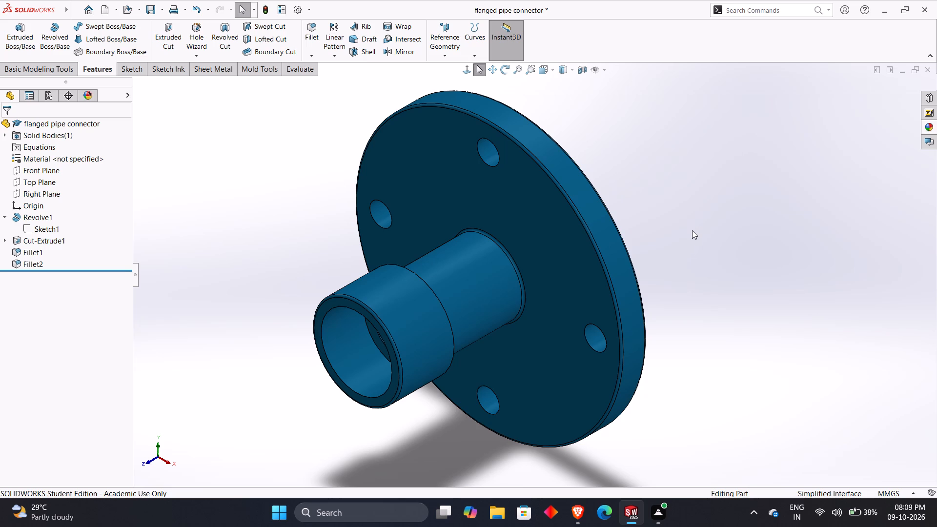
Find AutoCAD 2027 - English through the Windows app search and launch it.
{"action": "left_click", "coordinate": [280, 520]}
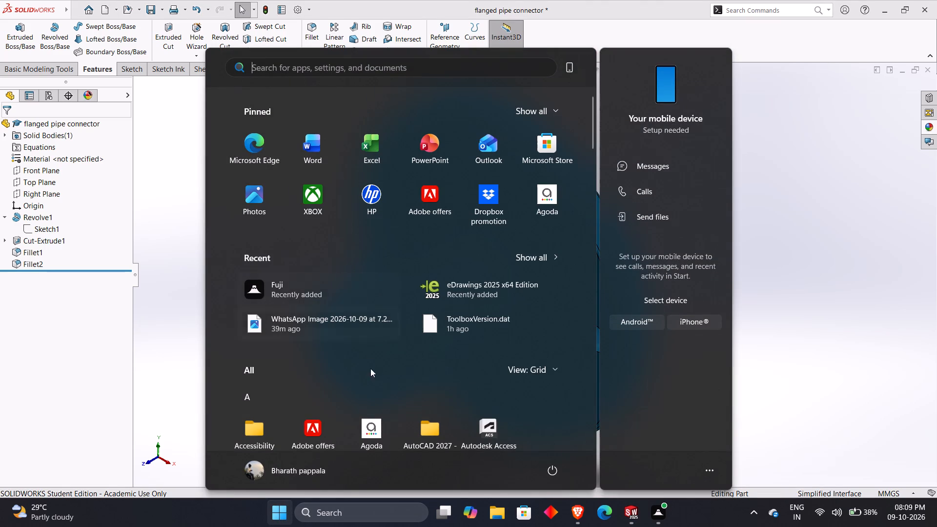
{"action": "type", "text": "au"}
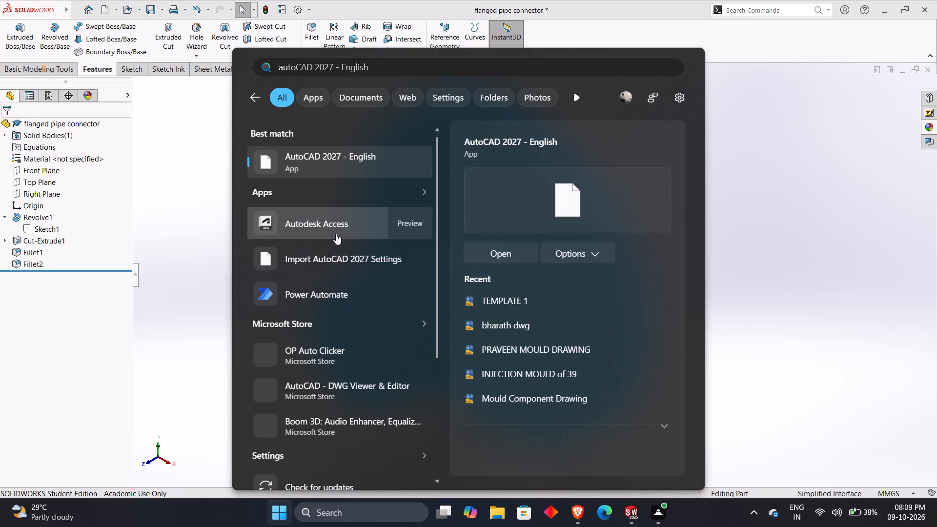
{"action": "scroll", "coordinate": [336, 235], "scroll_direction": "down", "scroll_amount": 2}
{"action": "scroll", "coordinate": [352, 308], "scroll_direction": "up", "scroll_amount": 2}
{"action": "scroll", "coordinate": [353, 315], "scroll_direction": "down", "scroll_amount": 3}
{"action": "scroll", "coordinate": [355, 292], "scroll_direction": "up", "scroll_amount": 7}
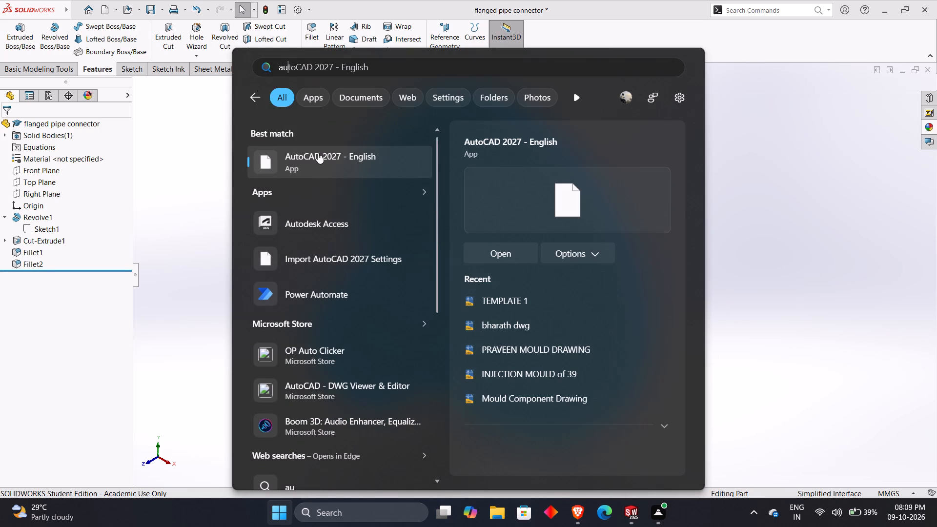
{"action": "key", "text": "t"}
{"action": "key", "text": "o"}
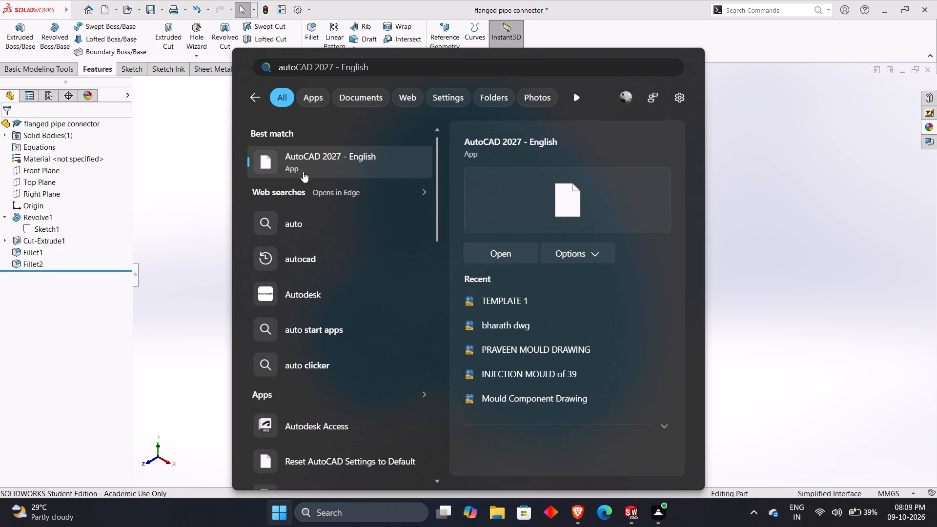
{"action": "double_click", "coordinate": [313, 164]}
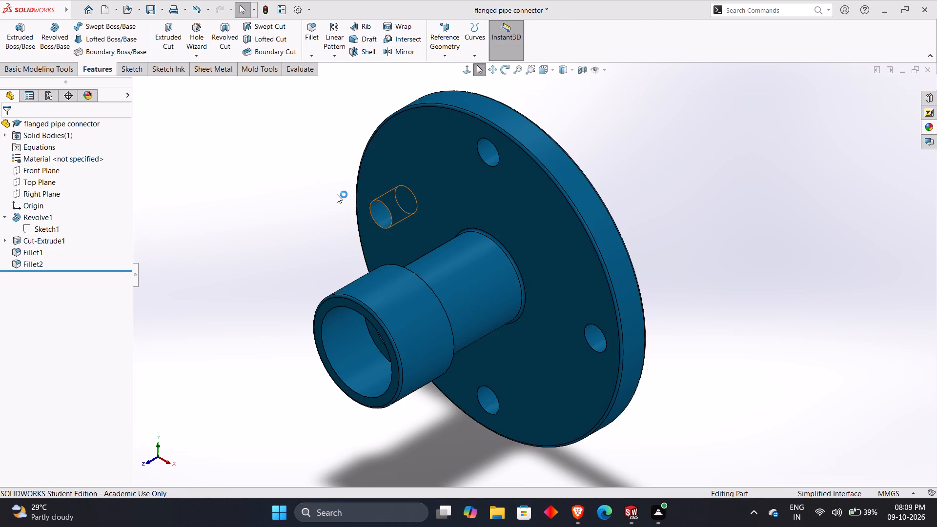
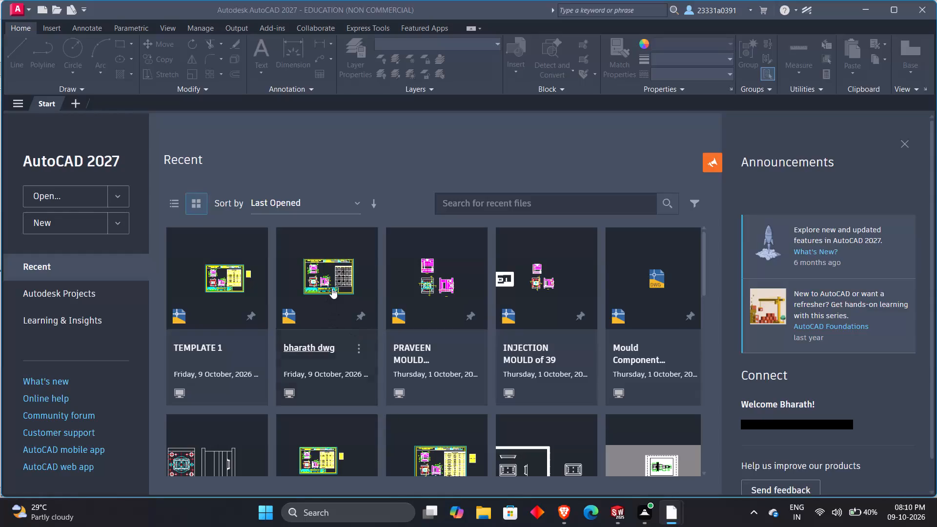
Open the recent drawing "bharath dwg".
{"action": "left_click", "coordinate": [332, 288]}
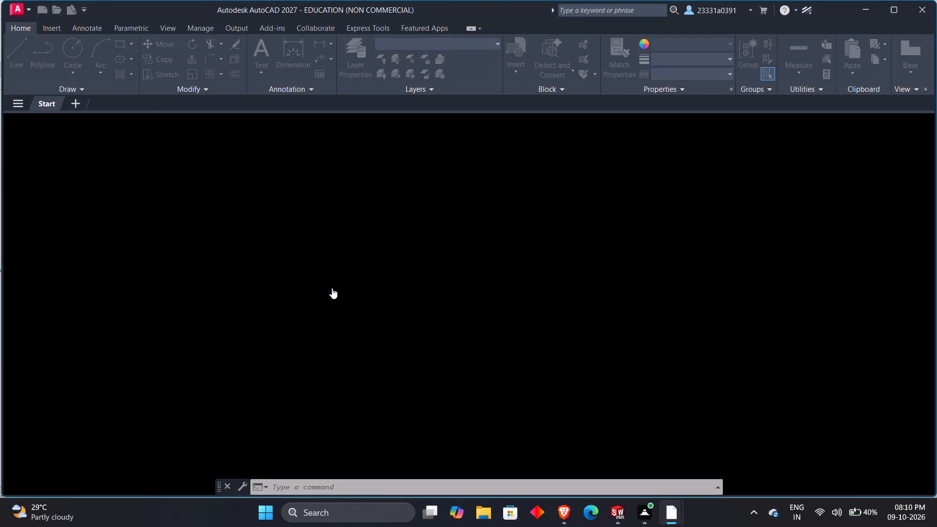
Add a vertical thickness dimension for the bottom plate (item 10) beside the left edge of Section B-B.
{"action": "scroll", "coordinate": [333, 219], "scroll_direction": "up", "scroll_amount": 2}
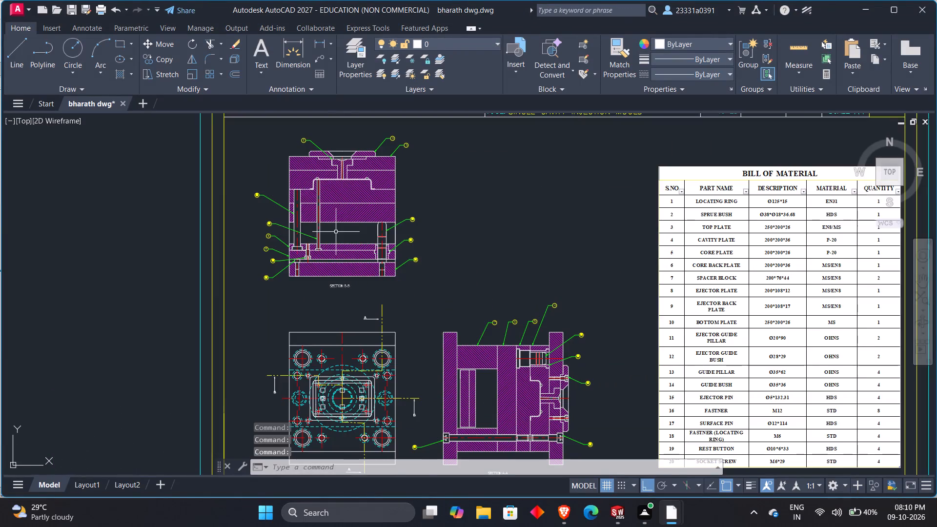
{"action": "scroll", "coordinate": [338, 244], "scroll_direction": "up", "scroll_amount": 3}
{"action": "middle_click_drag", "start_coordinate": [312, 213], "coordinate": [339, 260]}
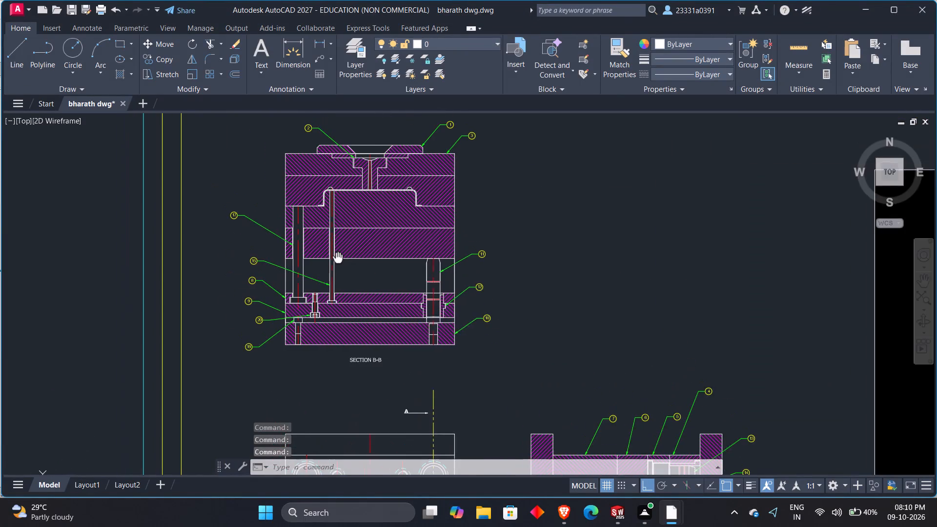
{"action": "middle_click_drag", "start_coordinate": [339, 260], "coordinate": [351, 275]}
{"action": "scroll", "coordinate": [351, 275], "scroll_direction": "up", "scroll_amount": 1}
{"action": "middle_click_drag", "start_coordinate": [351, 275], "coordinate": [355, 285]}
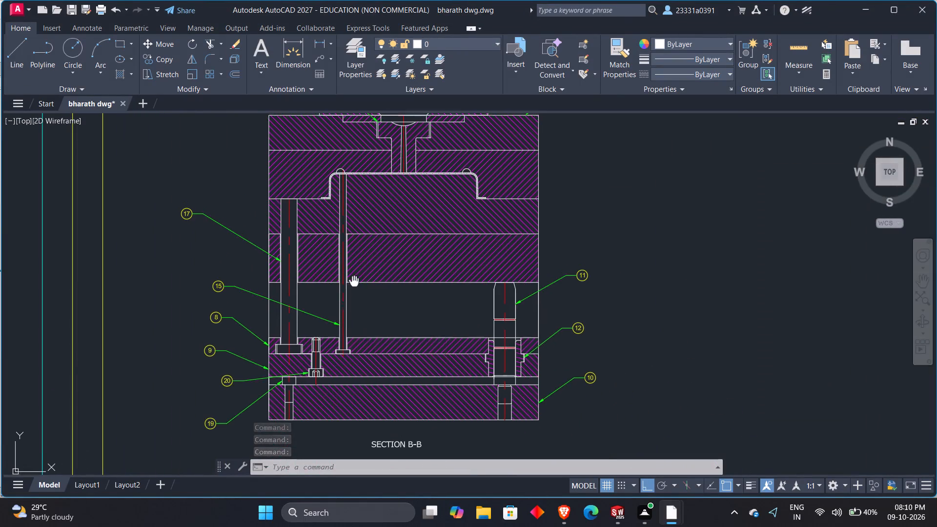
{"action": "middle_click_drag", "start_coordinate": [355, 285], "coordinate": [361, 300]}
{"action": "scroll", "coordinate": [361, 299], "scroll_direction": "down", "scroll_amount": 1}
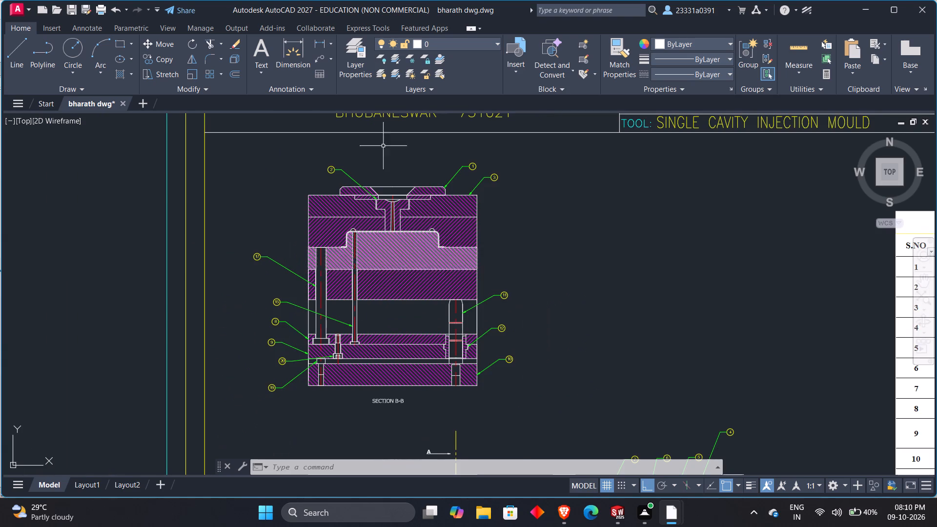
{"action": "left_click", "coordinate": [294, 53]}
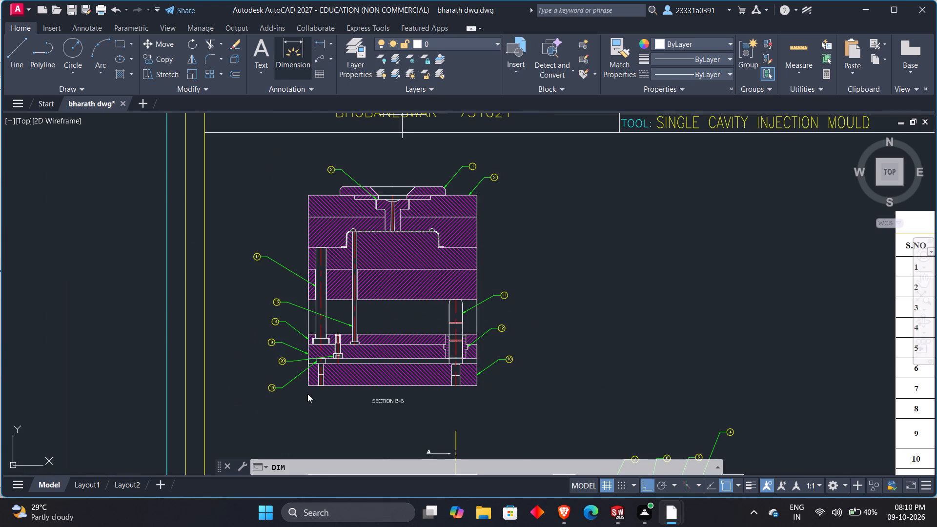
{"action": "left_click", "coordinate": [308, 385]}
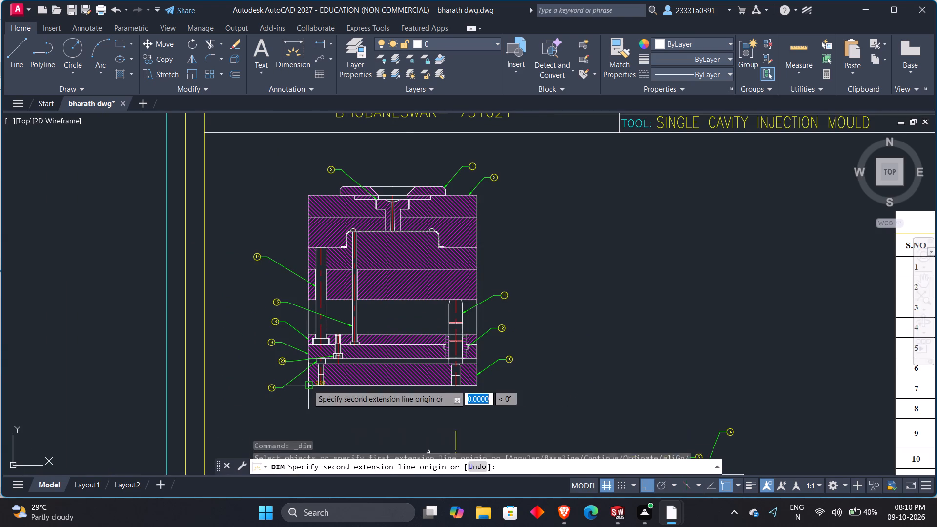
{"action": "scroll", "coordinate": [308, 365], "scroll_direction": "up", "scroll_amount": 2}
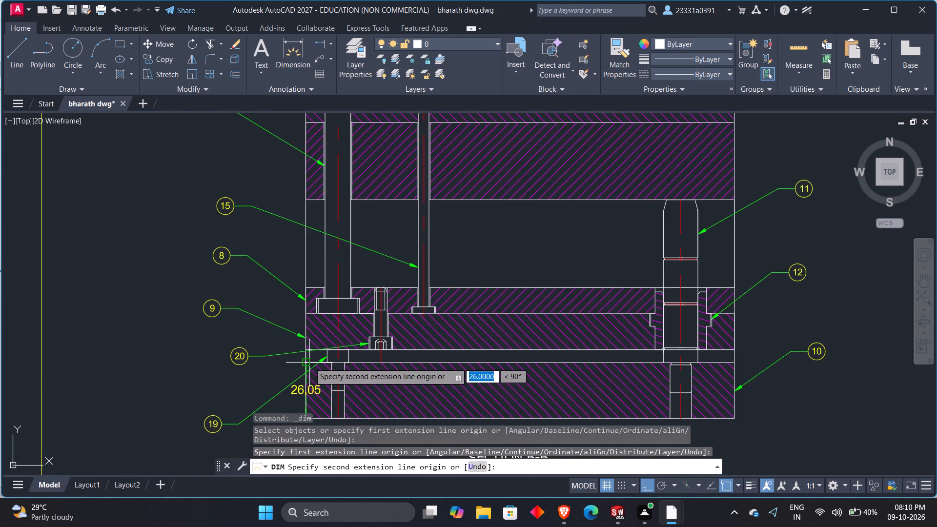
{"action": "scroll", "coordinate": [310, 365], "scroll_direction": "up", "scroll_amount": 3}
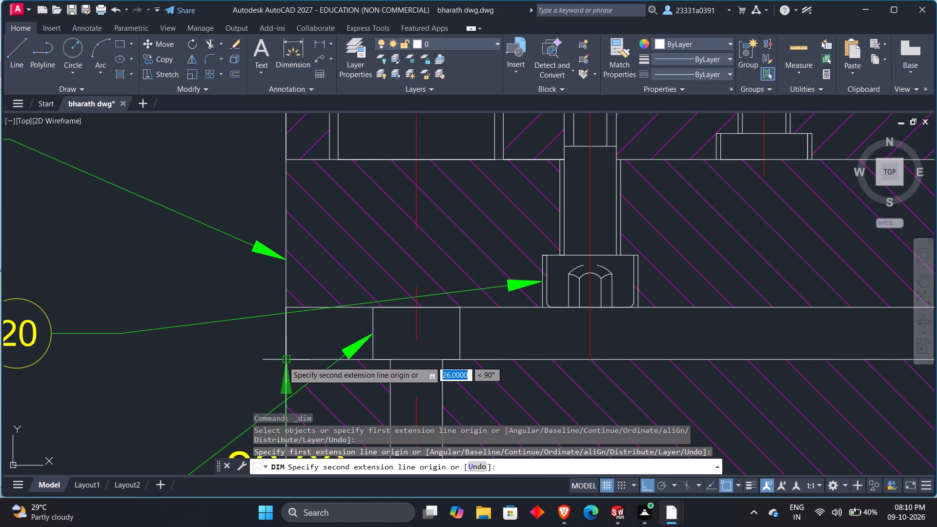
{"action": "left_click", "coordinate": [283, 361]}
{"action": "scroll", "coordinate": [191, 409], "scroll_direction": "down", "scroll_amount": 1}
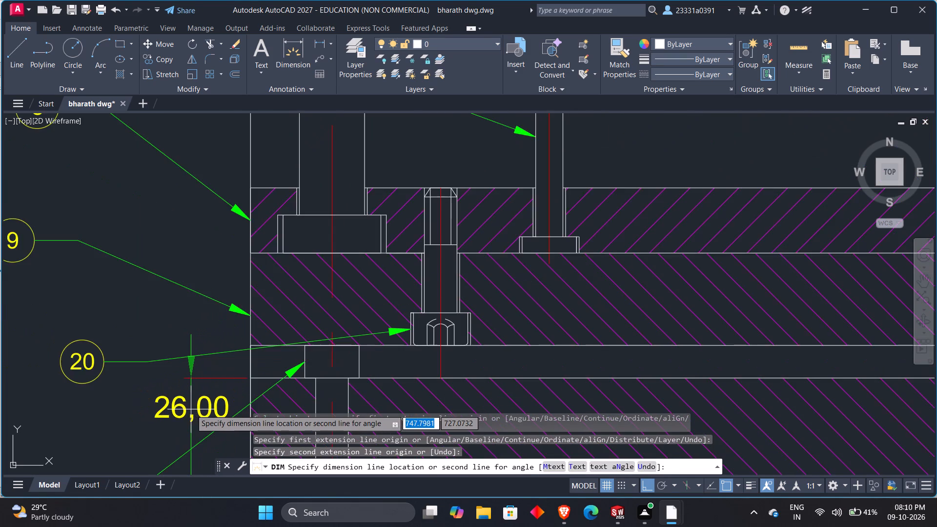
{"action": "scroll", "coordinate": [191, 409], "scroll_direction": "down", "scroll_amount": 2}
{"action": "left_click", "coordinate": [79, 426]}
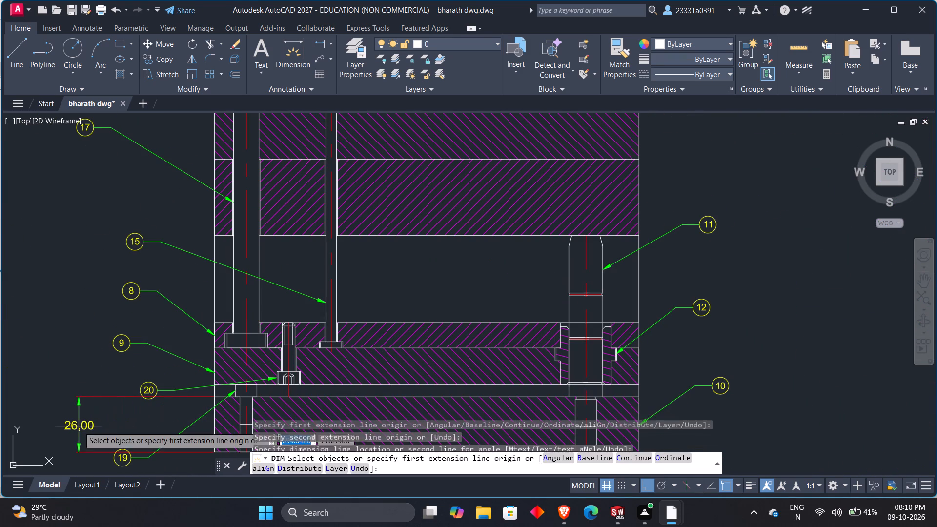
Dimension the rest-button gap above the bottom plate and the thickness of the ejector back plate (item 9) in Section B-B.
{"action": "left_click", "coordinate": [217, 398]}
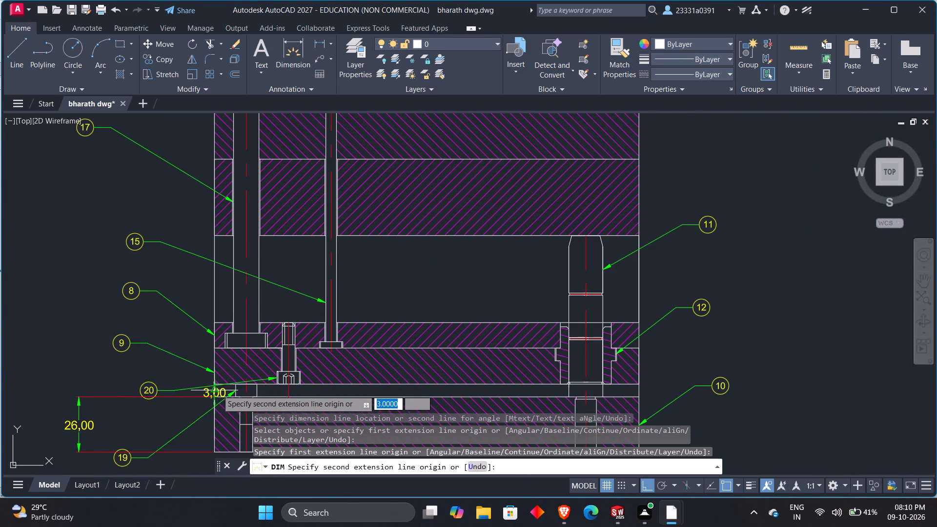
{"action": "left_click", "coordinate": [218, 386]}
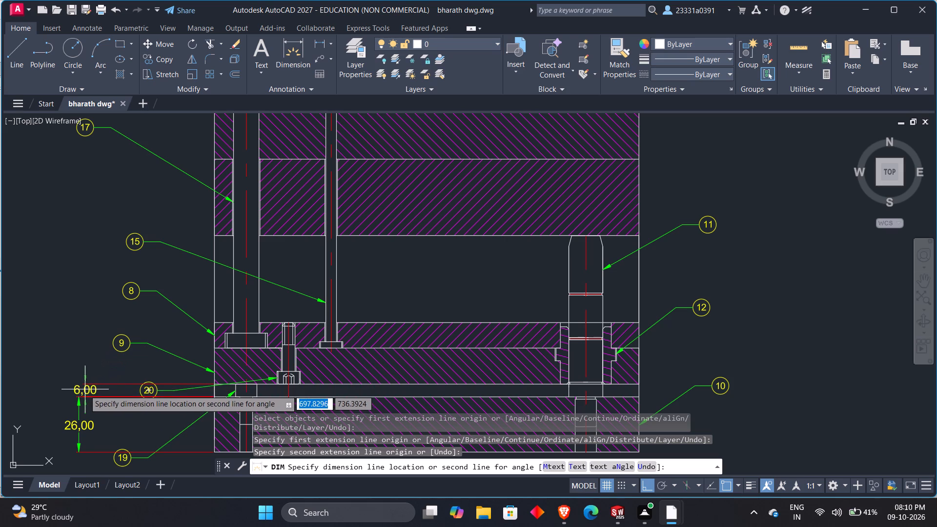
{"action": "left_click", "coordinate": [84, 390]}
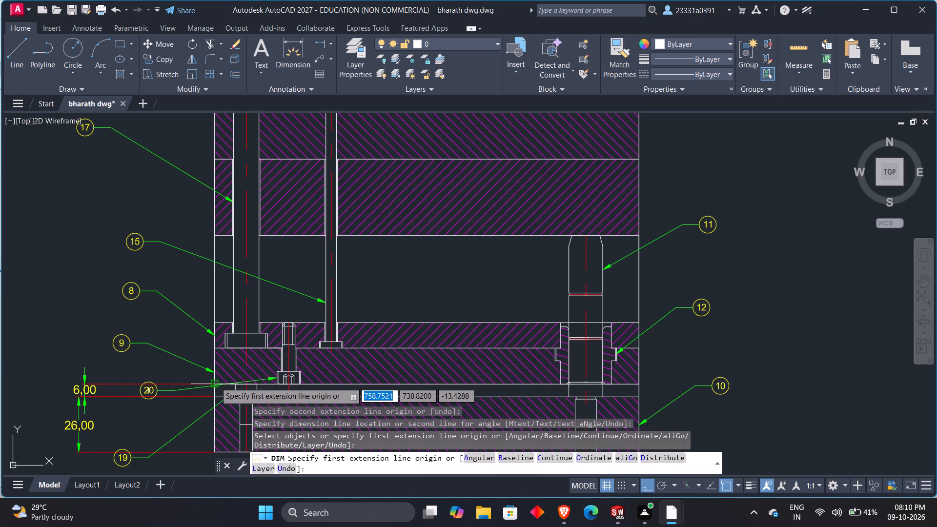
{"action": "left_click", "coordinate": [215, 382]}
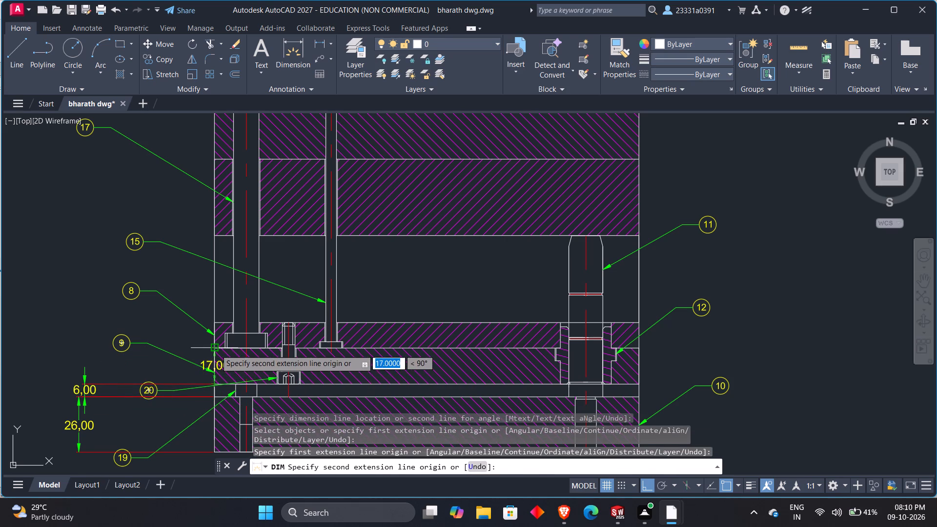
{"action": "left_click", "coordinate": [216, 349]}
{"action": "left_click", "coordinate": [124, 360]}
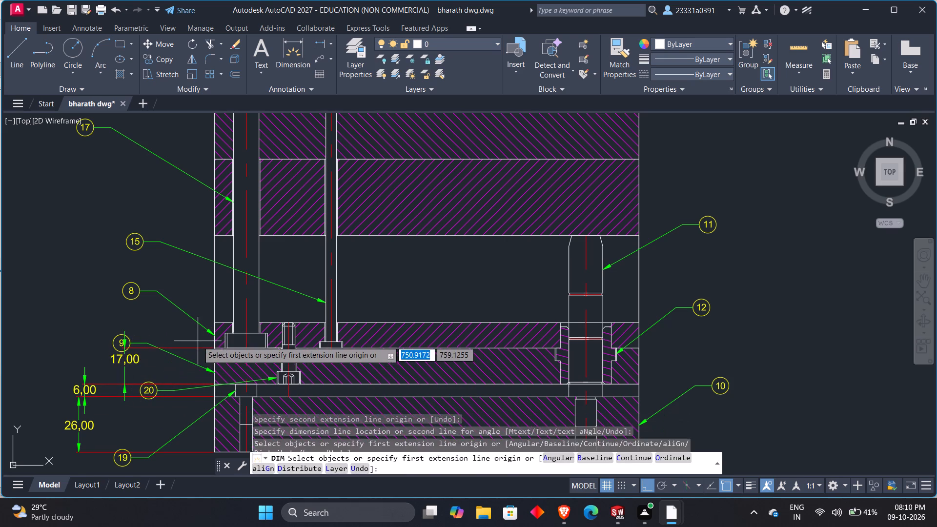
Dimension the ejector plate's thickness (item 8) and the height of the open space above it in Section B-B.
{"action": "left_click", "coordinate": [212, 347]}
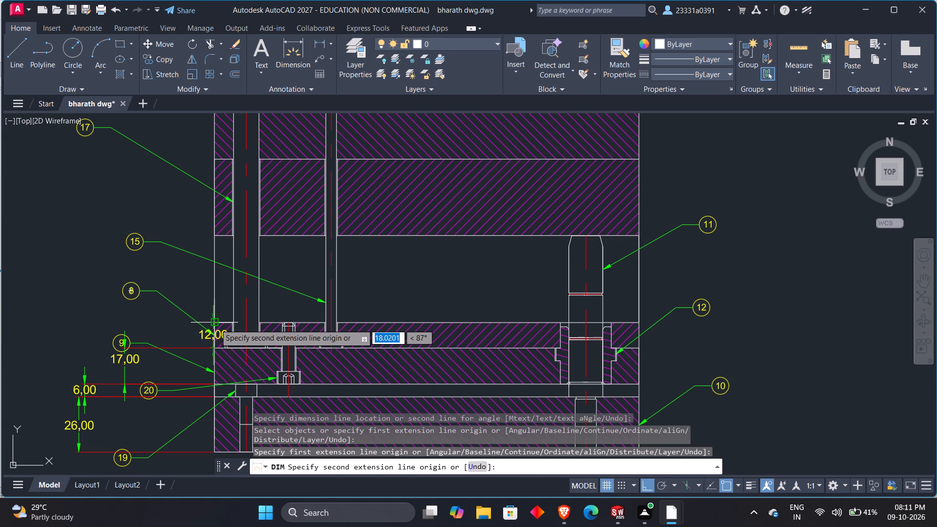
{"action": "left_click", "coordinate": [215, 324]}
{"action": "left_click", "coordinate": [103, 329]}
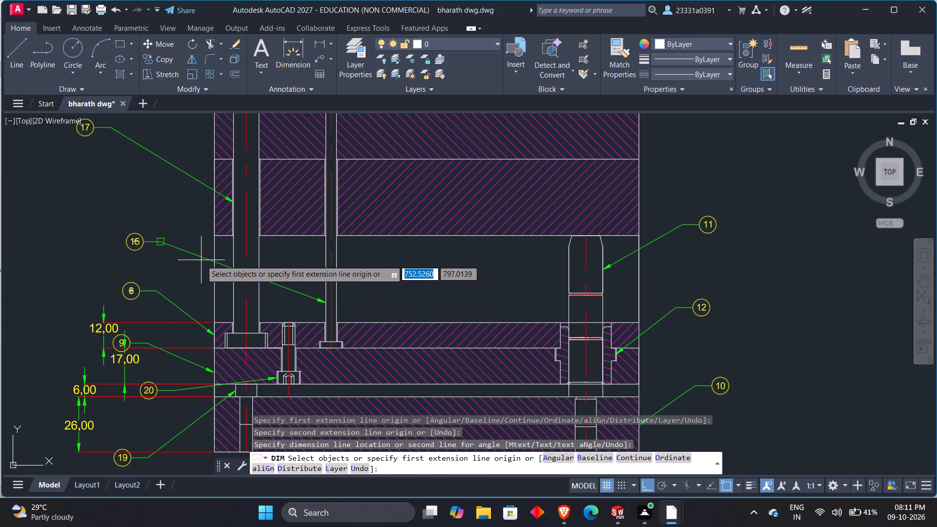
{"action": "left_click", "coordinate": [215, 238]}
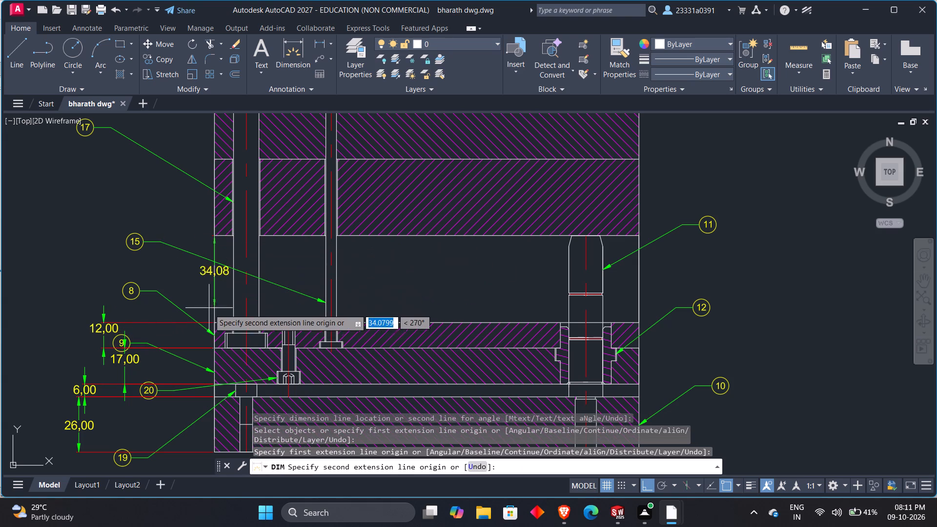
{"action": "left_click", "coordinate": [216, 321]}
{"action": "left_click", "coordinate": [99, 291]}
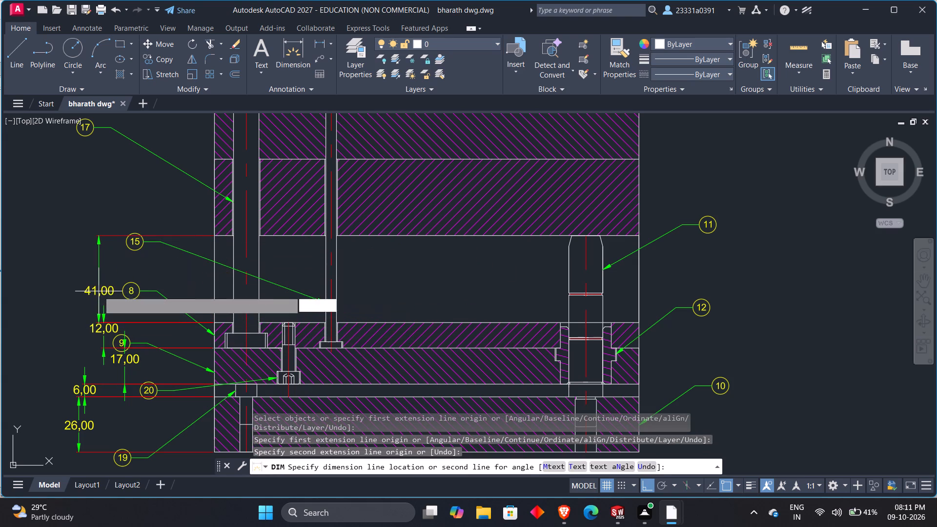
Dimension the thicknesses of the core back plate and the core plate above it, left of Section B-B.
{"action": "left_click", "coordinate": [214, 162]}
{"action": "left_click", "coordinate": [217, 236]}
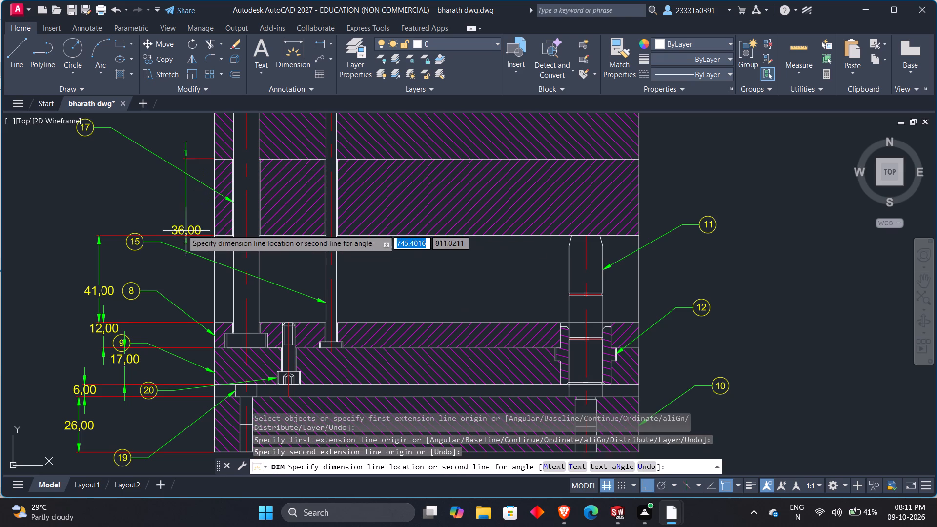
{"action": "left_click", "coordinate": [116, 211]}
{"action": "middle_click_drag", "start_coordinate": [117, 212], "coordinate": [151, 304]}
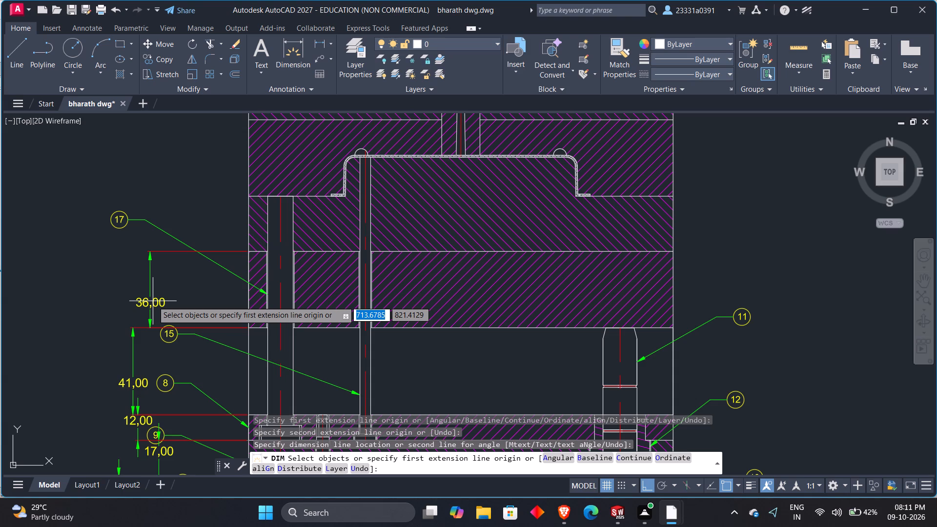
{"action": "left_click", "coordinate": [248, 197]}
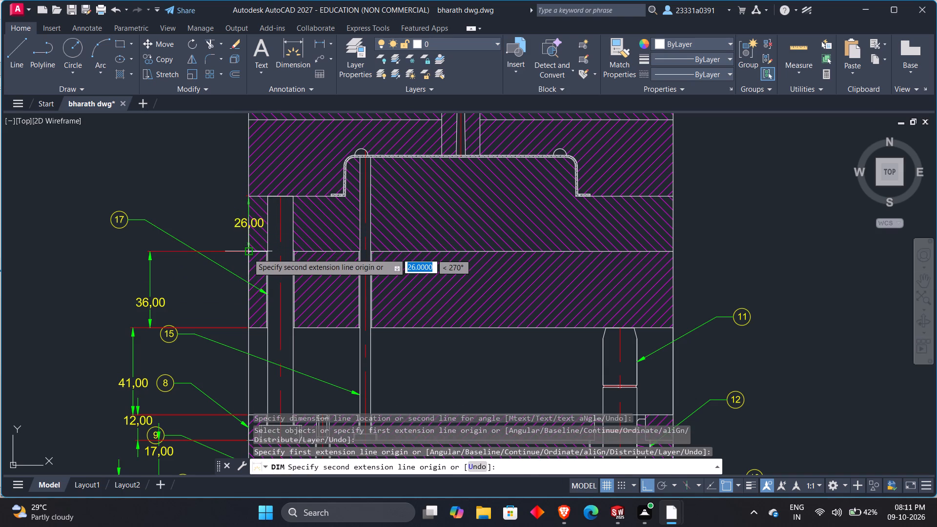
{"action": "left_click", "coordinate": [248, 253]}
{"action": "left_click", "coordinate": [91, 228]}
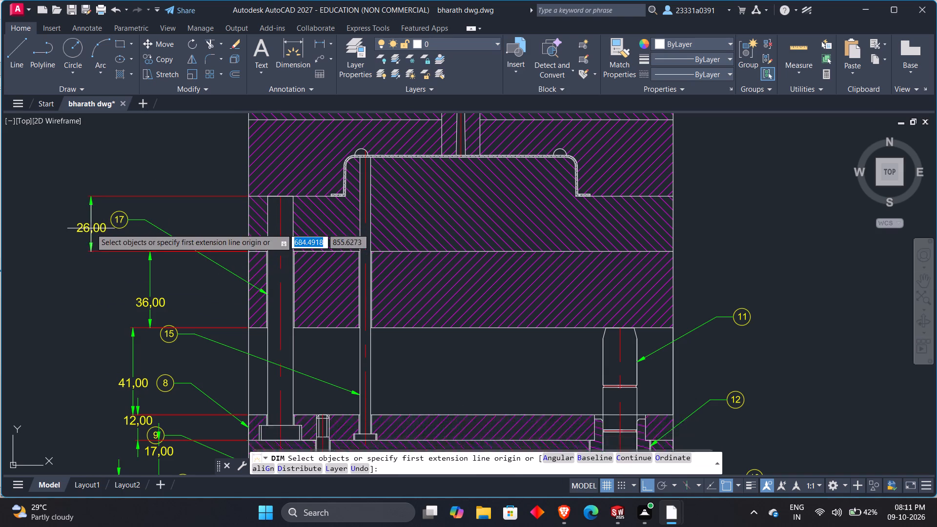
Dimension the thicknesses of the top plate (item 3) and the cavity plate below it in Section B-B, and end dimensioning.
{"action": "middle_click_drag", "start_coordinate": [99, 225], "coordinate": [125, 381]}
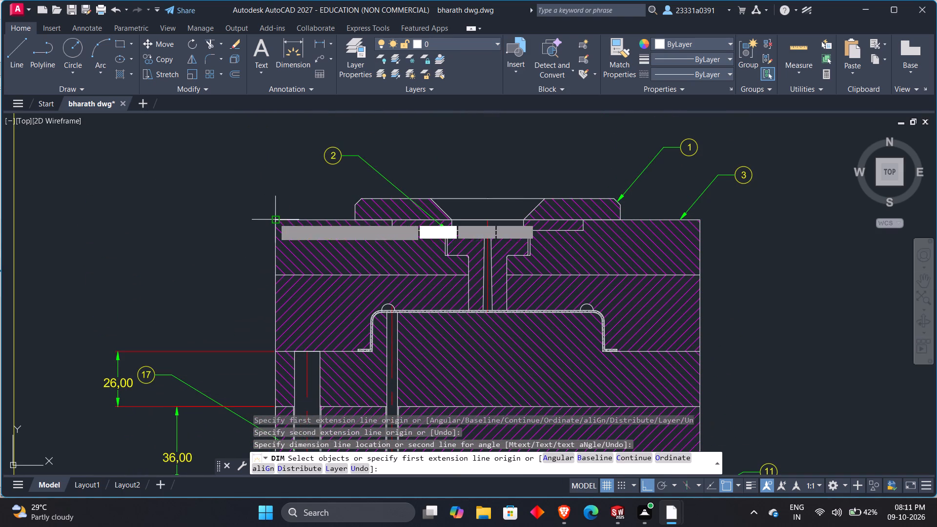
{"action": "left_click", "coordinate": [275, 220]}
{"action": "left_click", "coordinate": [275, 277]}
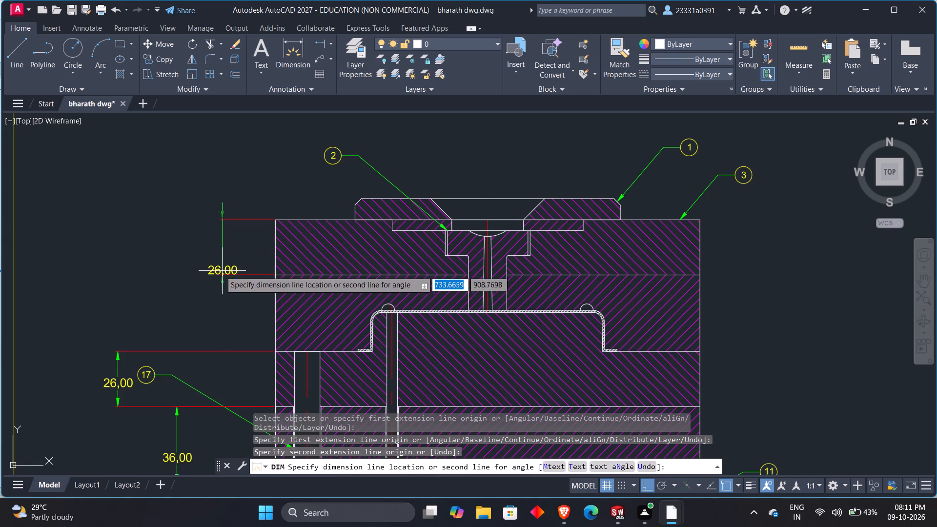
{"action": "left_click", "coordinate": [190, 264]}
{"action": "left_click", "coordinate": [273, 275]}
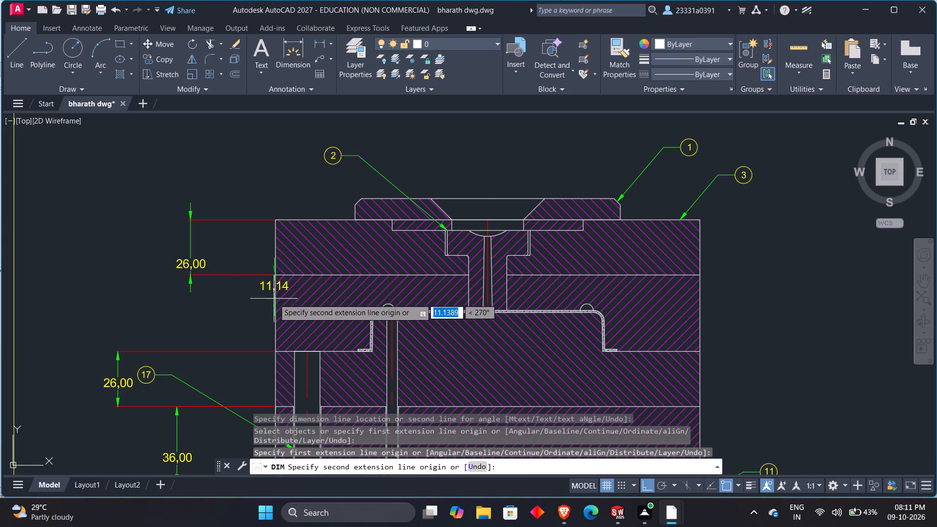
{"action": "left_click", "coordinate": [276, 350]}
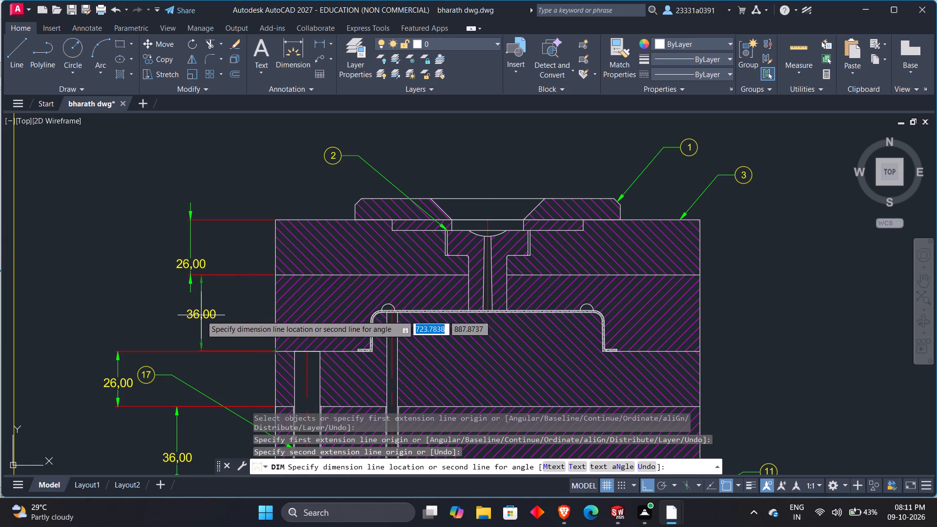
{"action": "left_click", "coordinate": [201, 315]}
{"action": "scroll", "coordinate": [253, 293], "scroll_direction": "up", "scroll_amount": 1}
{"action": "scroll", "coordinate": [283, 342], "scroll_direction": "up", "scroll_amount": 1}
{"action": "scroll", "coordinate": [284, 342], "scroll_direction": "down", "scroll_amount": 5}
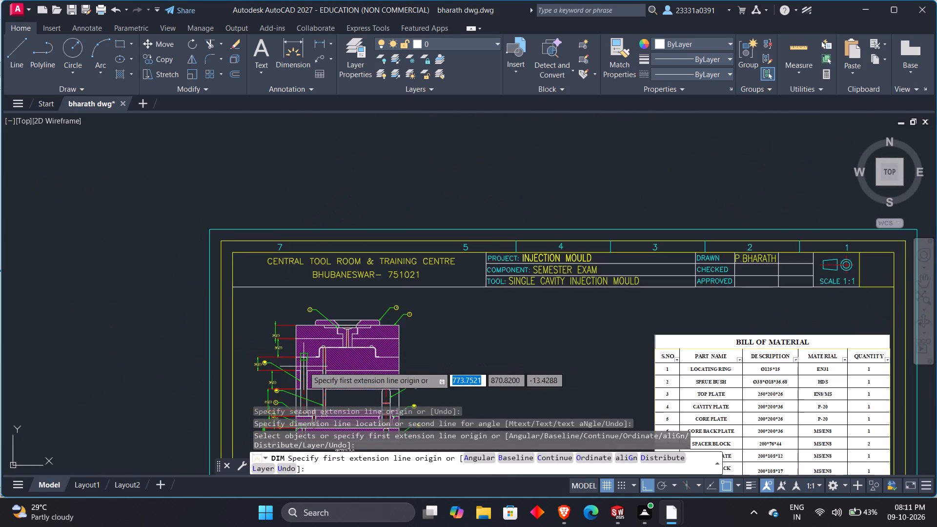
{"action": "middle_click_drag", "start_coordinate": [304, 367], "coordinate": [308, 284]}
{"action": "scroll", "coordinate": [309, 284], "scroll_direction": "up", "scroll_amount": 3}
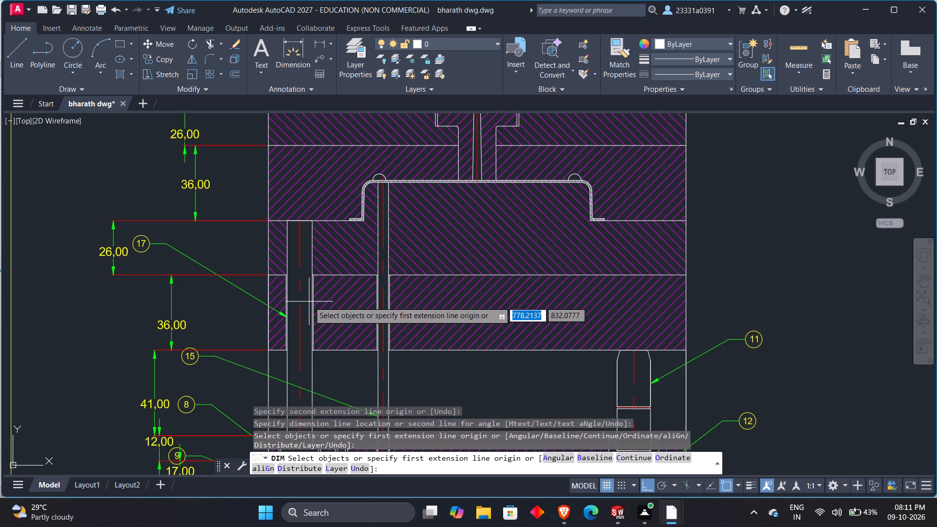
{"action": "scroll", "coordinate": [309, 303], "scroll_direction": "down", "scroll_amount": 1}
{"action": "key", "text": "Escape"}
{"action": "key", "text": "Escape"}
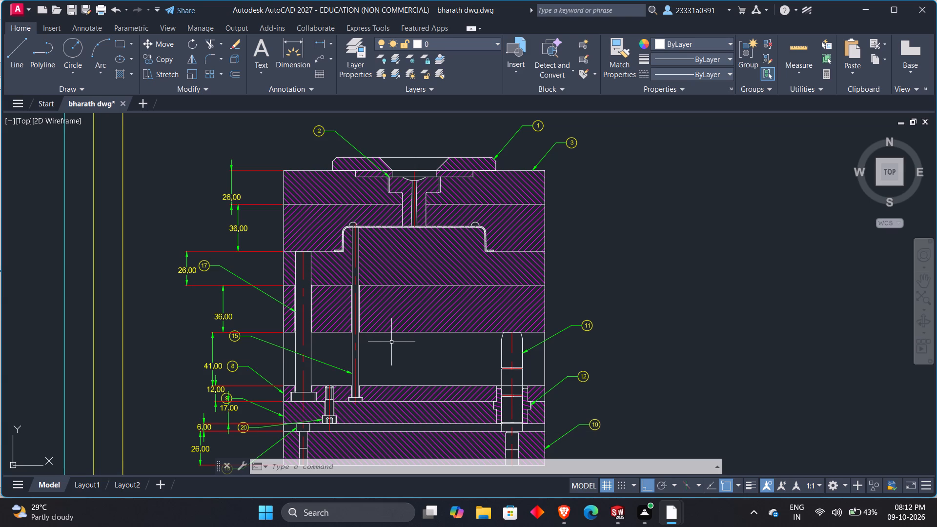
Examine the plate dimensions placed on Section B-B and the neighbouring plan and section views.
{"action": "middle_click_drag", "start_coordinate": [401, 363], "coordinate": [400, 309]}
{"action": "middle_click_drag", "start_coordinate": [399, 311], "coordinate": [399, 314]}
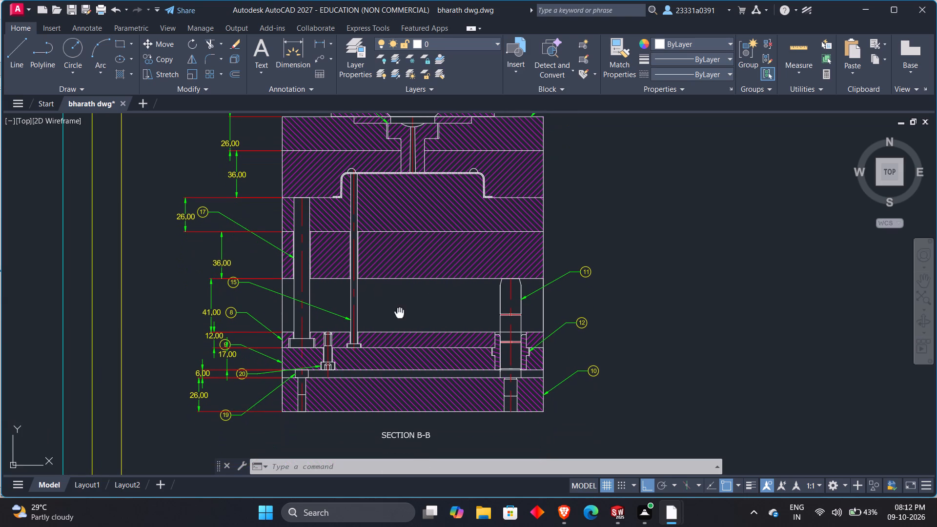
{"action": "middle_click_drag", "start_coordinate": [399, 314], "coordinate": [399, 328]}
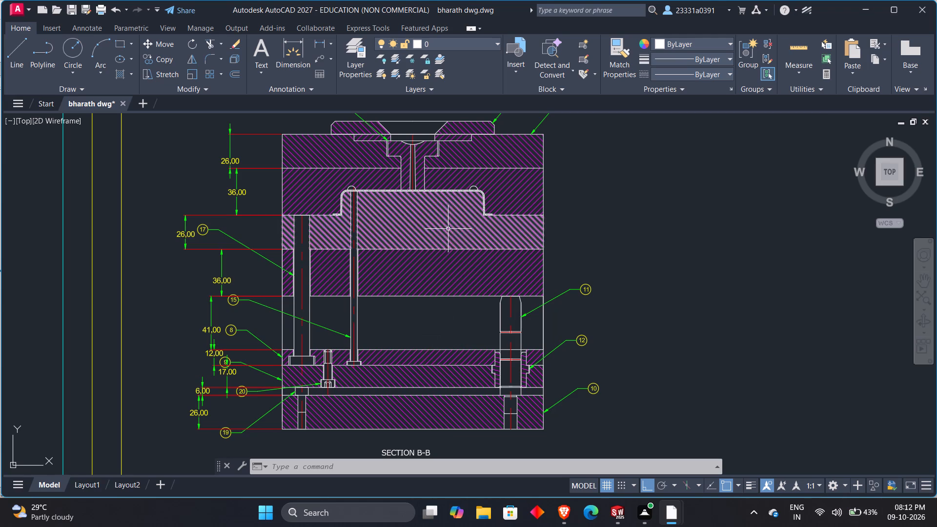
{"action": "scroll", "coordinate": [638, 378], "scroll_direction": "down", "scroll_amount": 2}
{"action": "scroll", "coordinate": [638, 378], "scroll_direction": "up", "scroll_amount": 2}
{"action": "scroll", "coordinate": [651, 416], "scroll_direction": "down", "scroll_amount": 2}
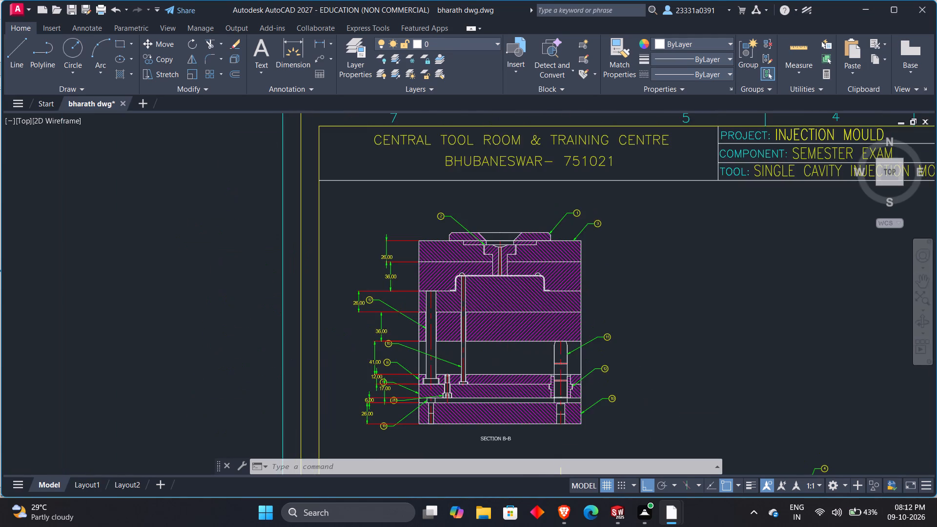
{"action": "middle_click_drag", "start_coordinate": [651, 416], "coordinate": [523, 300]}
{"action": "scroll", "coordinate": [553, 373], "scroll_direction": "up", "scroll_amount": 1}
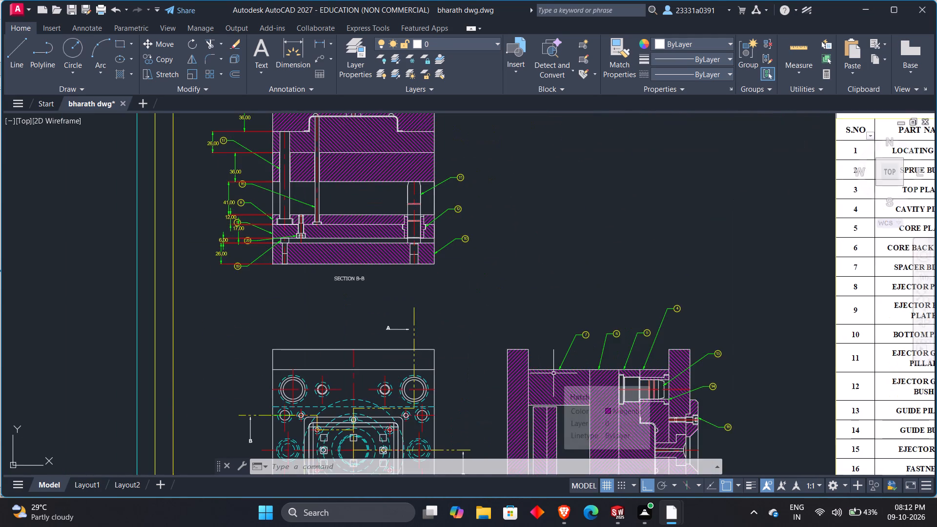
Dimension the overall heights of the bottom plate and the top plate on the two outer sides of Section A-A.
{"action": "middle_click_drag", "start_coordinate": [553, 373], "coordinate": [481, 267]}
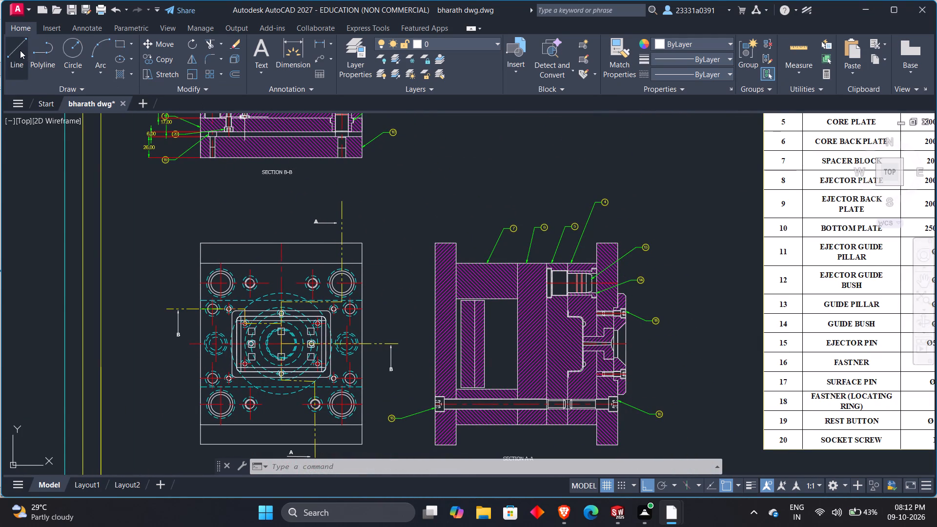
{"action": "left_click", "coordinate": [286, 45]}
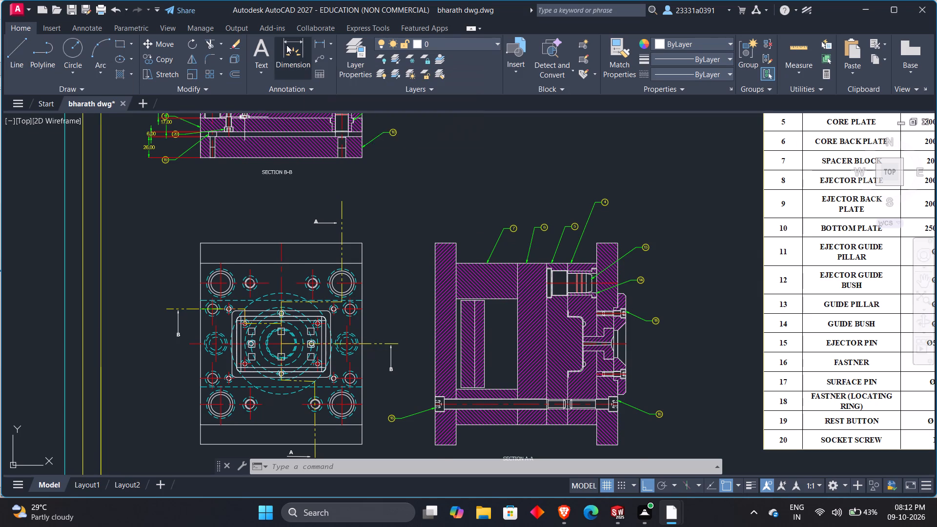
{"action": "left_click", "coordinate": [435, 243]}
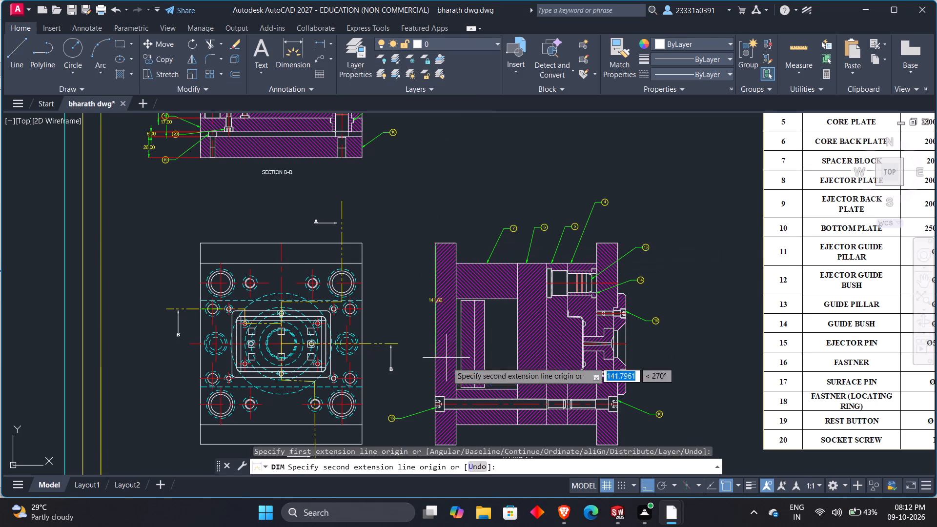
{"action": "left_click", "coordinate": [438, 445]}
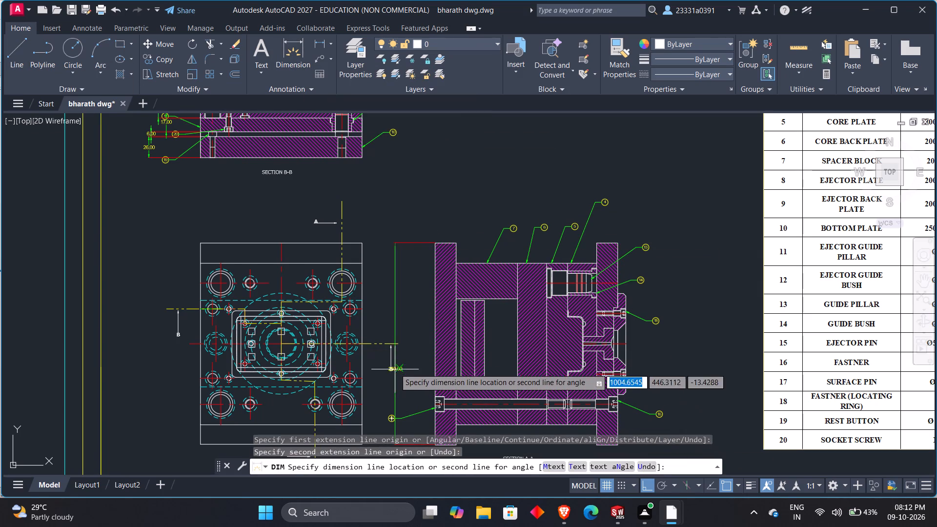
{"action": "left_click", "coordinate": [401, 365]}
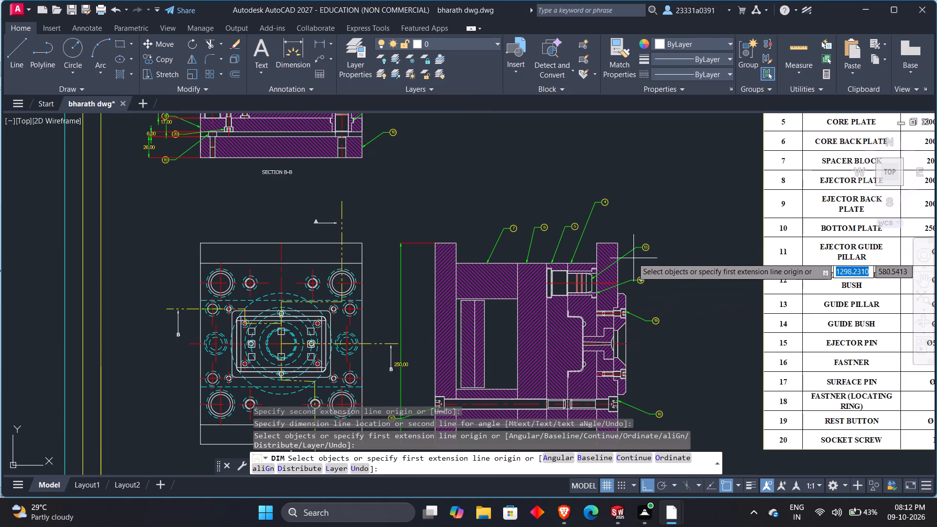
{"action": "left_click", "coordinate": [618, 242]}
{"action": "middle_click_drag", "start_coordinate": [618, 270], "coordinate": [611, 155]}
{"action": "left_click_drag", "start_coordinate": [610, 326], "coordinate": [614, 324]}
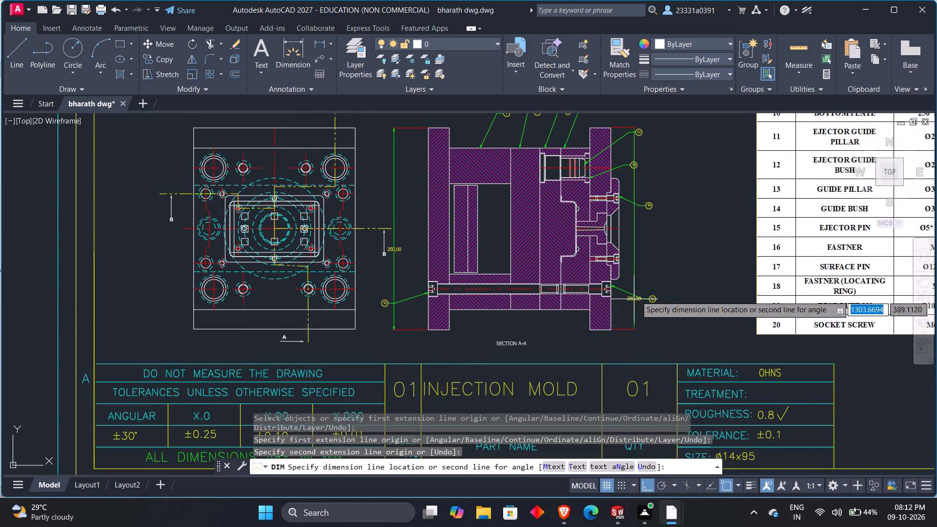
{"action": "left_click", "coordinate": [664, 244]}
{"action": "key", "text": "Escape"}
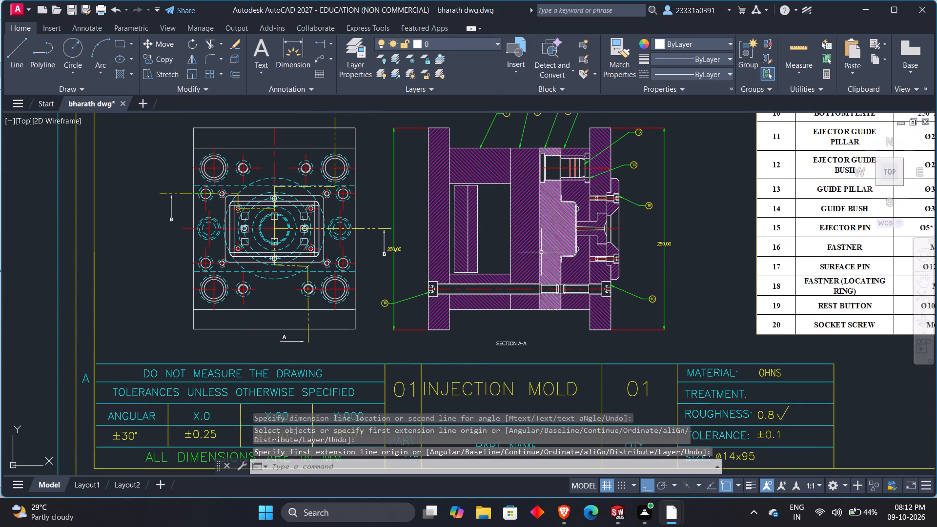
Examine Section A-A with its overall plate dimensions and the surrounding views.
{"action": "scroll", "coordinate": [496, 213], "scroll_direction": "down", "scroll_amount": 1}
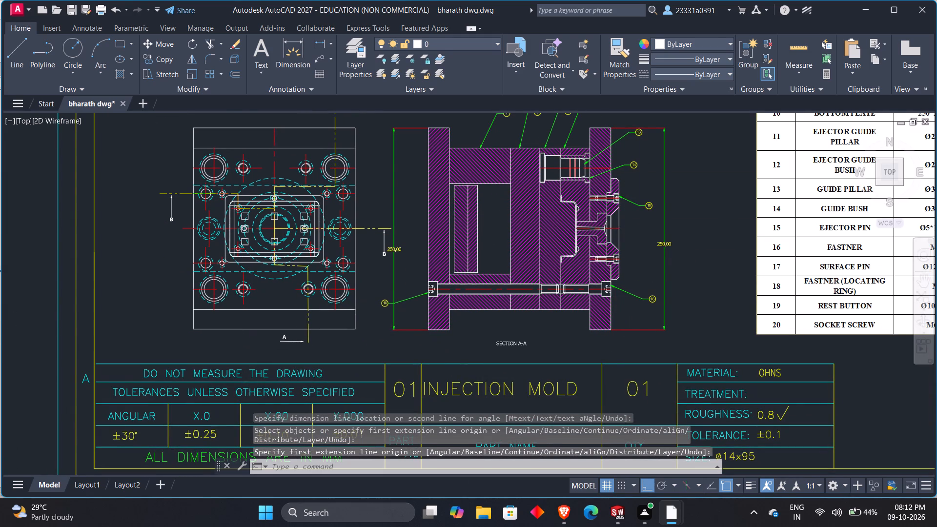
{"action": "scroll", "coordinate": [496, 213], "scroll_direction": "up", "scroll_amount": 2}
{"action": "scroll", "coordinate": [496, 213], "scroll_direction": "down", "scroll_amount": 2}
{"action": "middle_click_drag", "start_coordinate": [496, 213], "coordinate": [509, 282]}
{"action": "scroll", "coordinate": [509, 282], "scroll_direction": "down", "scroll_amount": 1}
{"action": "scroll", "coordinate": [509, 282], "scroll_direction": "up", "scroll_amount": 1}
{"action": "middle_click_drag", "start_coordinate": [509, 283], "coordinate": [495, 222]}
{"action": "scroll", "coordinate": [495, 222], "scroll_direction": "up", "scroll_amount": 1}
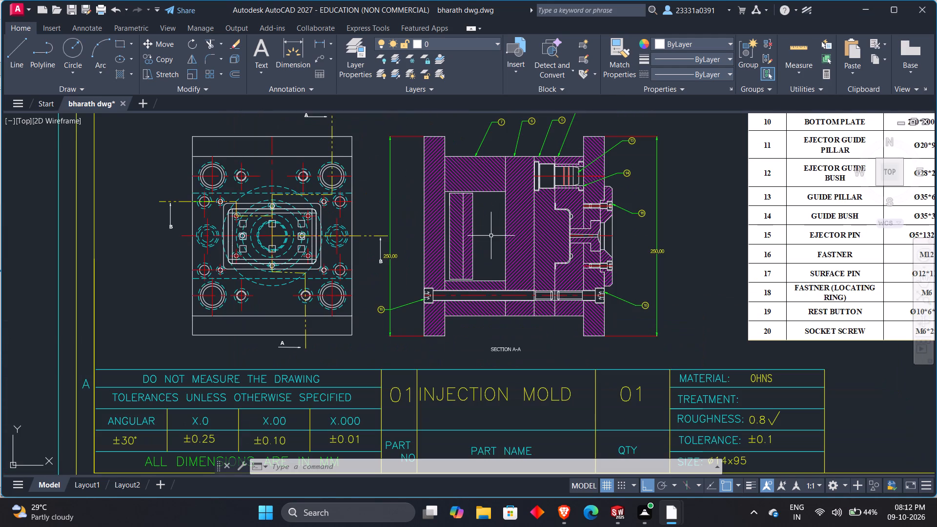
{"action": "key", "text": "Escape"}
{"action": "key", "text": "Escape"}
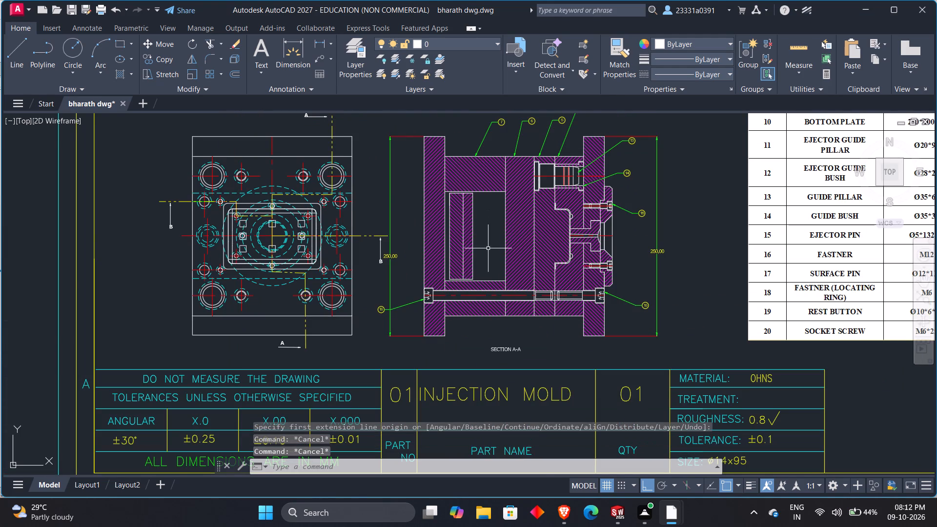
Dimension the heights of the ejector back plate and the ejector plate inside Section A-A.
{"action": "scroll", "coordinate": [488, 249], "scroll_direction": "up", "scroll_amount": 1}
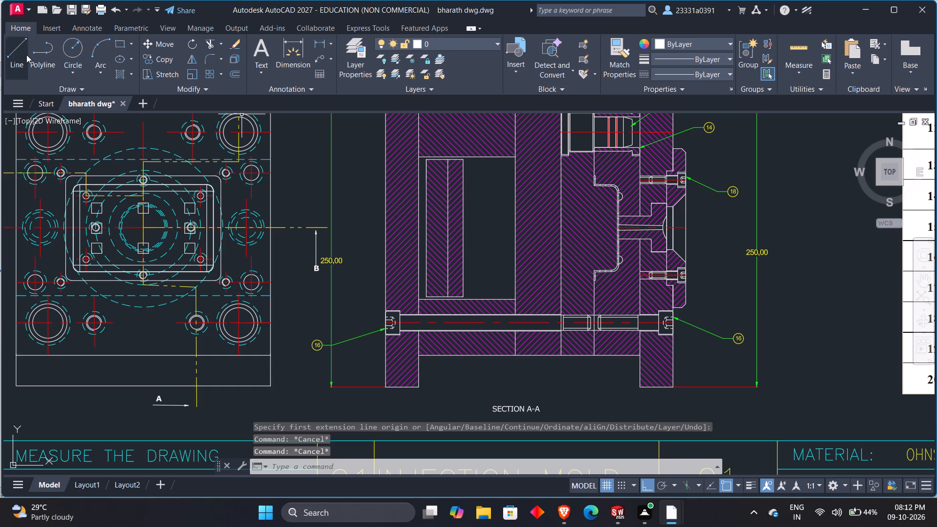
{"action": "left_click", "coordinate": [287, 57]}
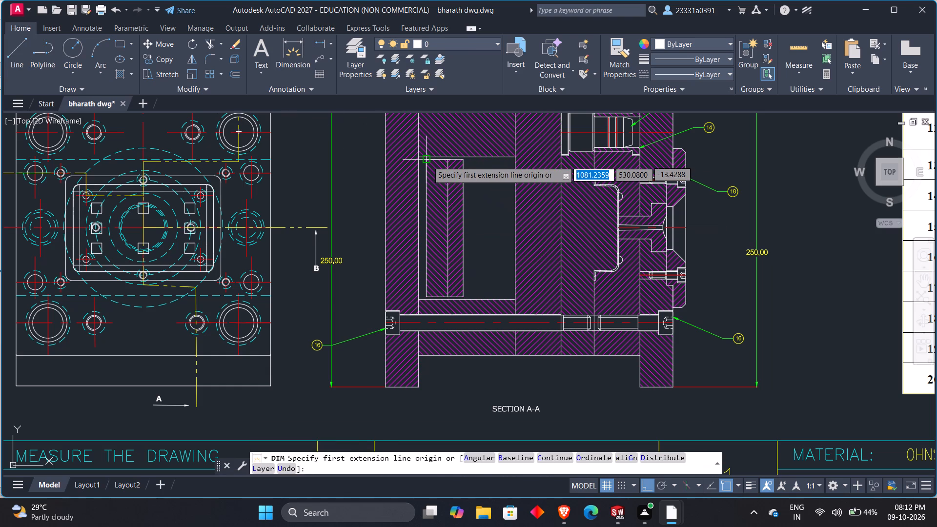
{"action": "left_click", "coordinate": [428, 162]}
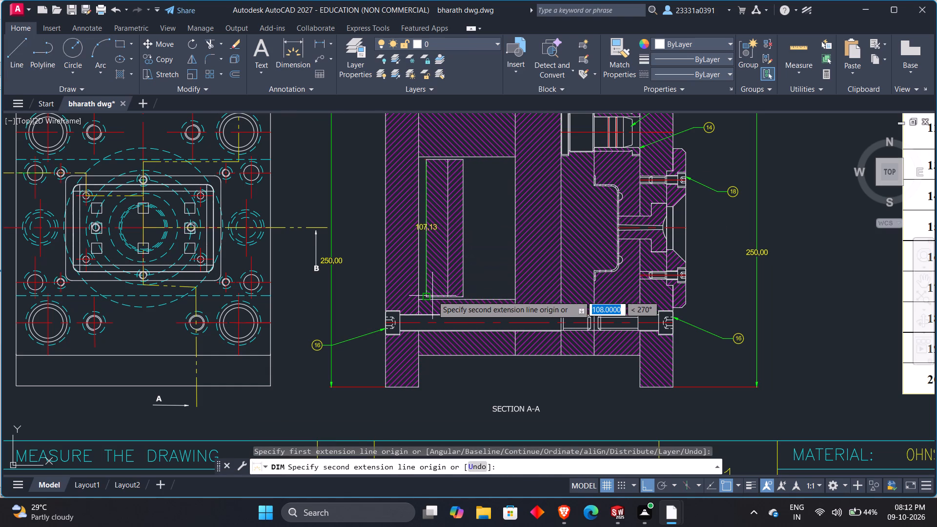
{"action": "left_click", "coordinate": [428, 297]}
{"action": "left_click", "coordinate": [363, 234]}
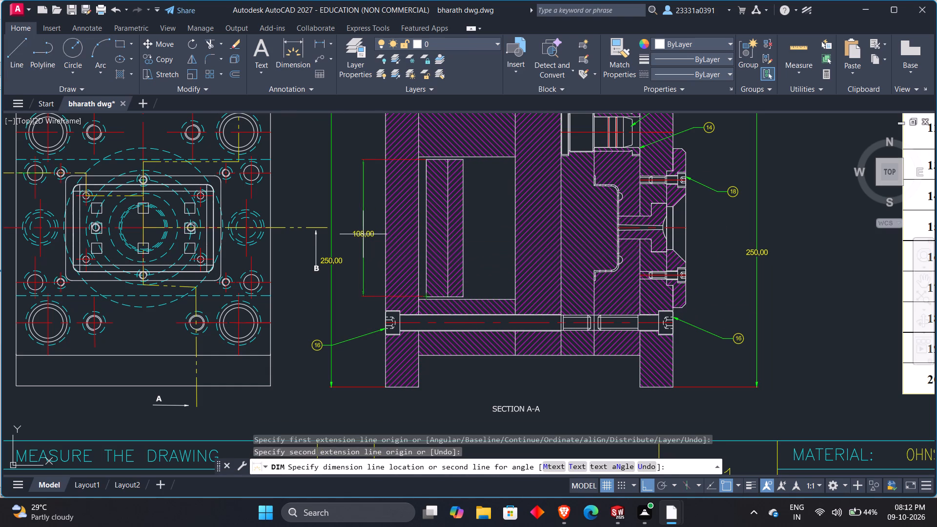
{"action": "left_click", "coordinate": [465, 162]}
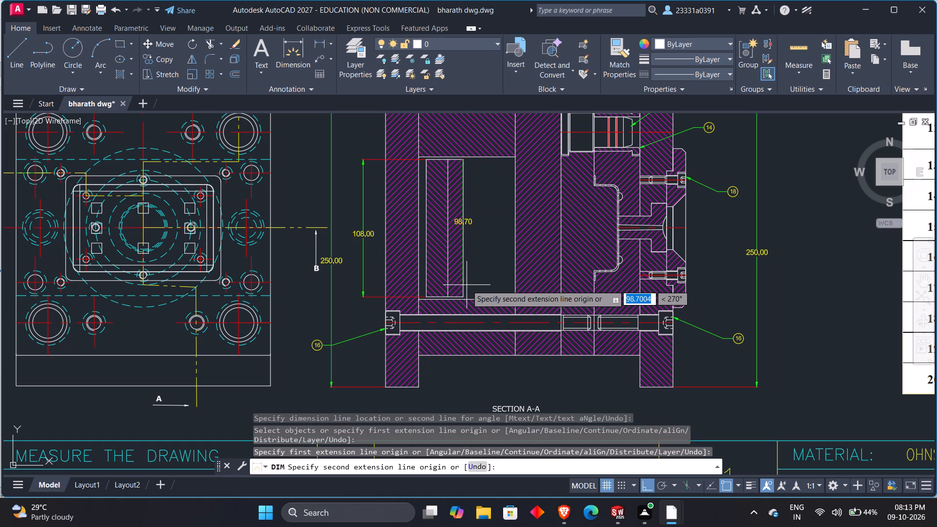
{"action": "left_click", "coordinate": [464, 297]}
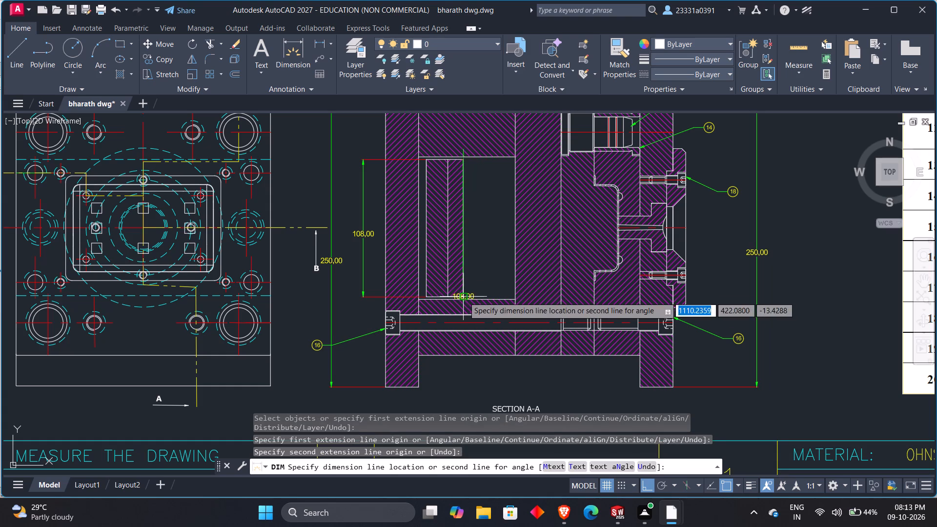
{"action": "left_click", "coordinate": [477, 243]}
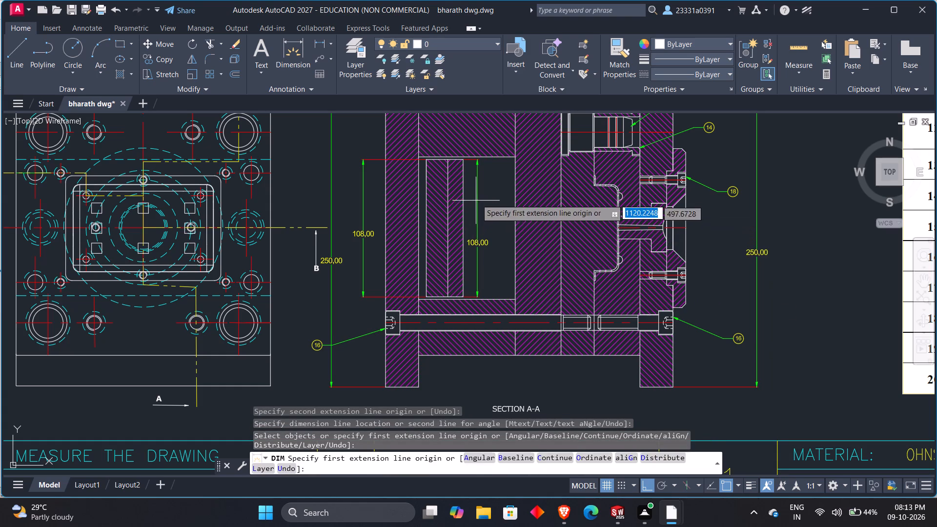
Dimension the thicknesses of the ejector back plate and the ejector plate in Section A-A, and end dimensioning.
{"action": "left_click", "coordinate": [448, 161]}
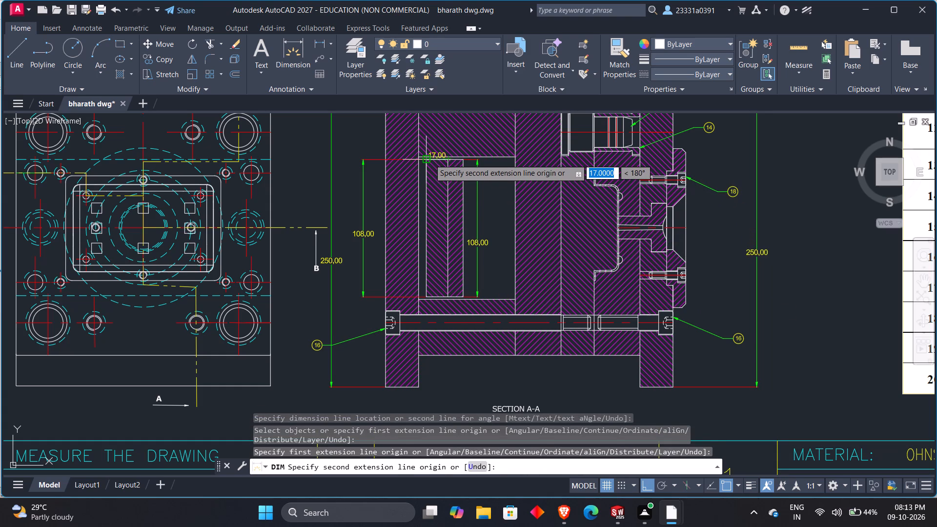
{"action": "left_click", "coordinate": [429, 159]}
{"action": "left_click", "coordinate": [437, 200]}
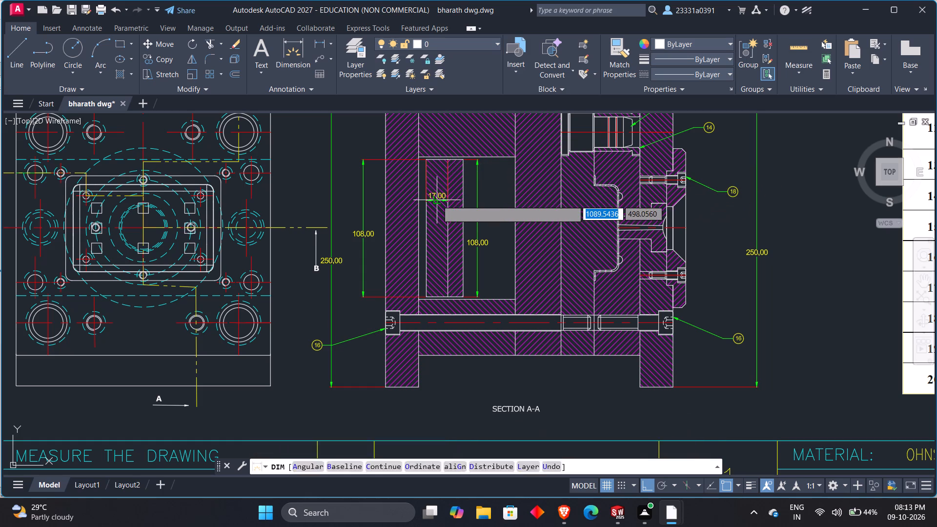
{"action": "left_click", "coordinate": [462, 161]}
{"action": "left_click", "coordinate": [449, 162]}
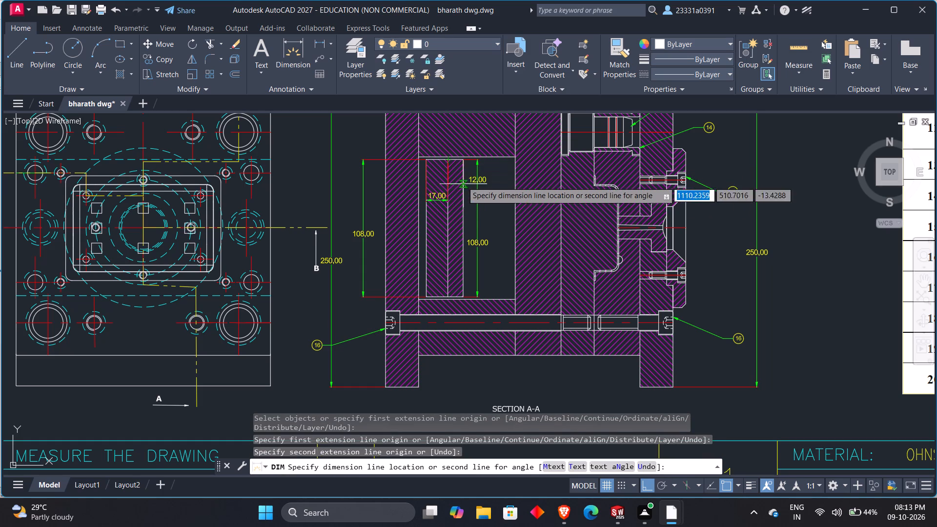
{"action": "left_click", "coordinate": [486, 202]}
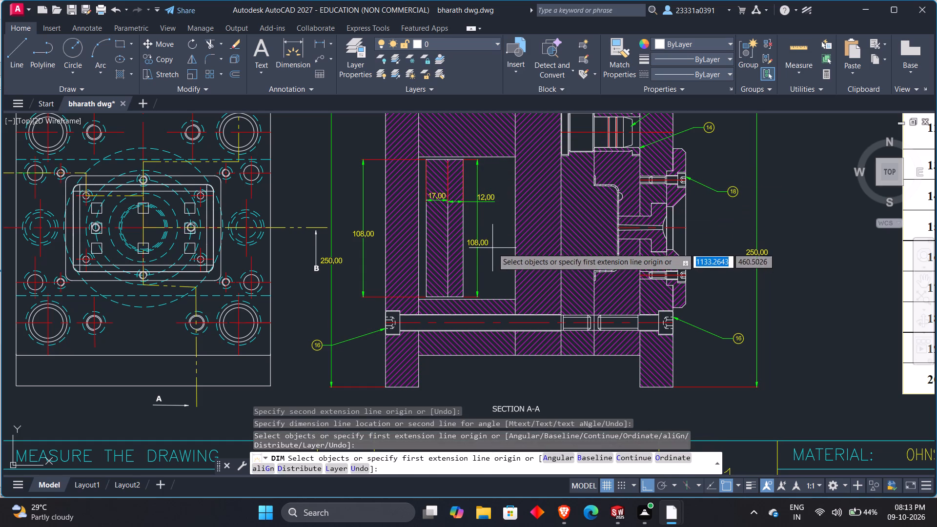
{"action": "left_click", "coordinate": [497, 245]}
{"action": "key", "text": "Escape"}
{"action": "key", "text": "Escape"}
{"action": "key", "text": "Escape"}
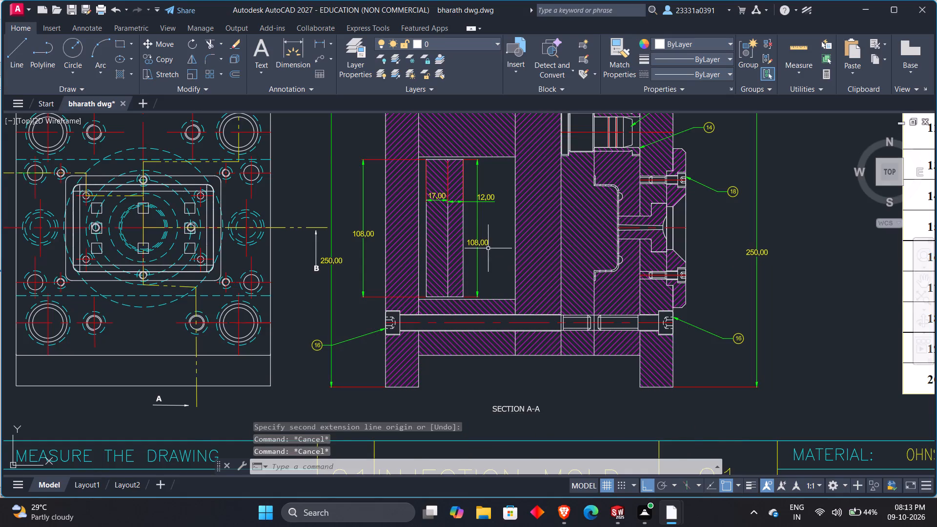
Switch from the mould drawing to SOLIDWORKS, where the flanged pipe connector part is open.
{"action": "scroll", "coordinate": [488, 247], "scroll_direction": "down", "scroll_amount": 2}
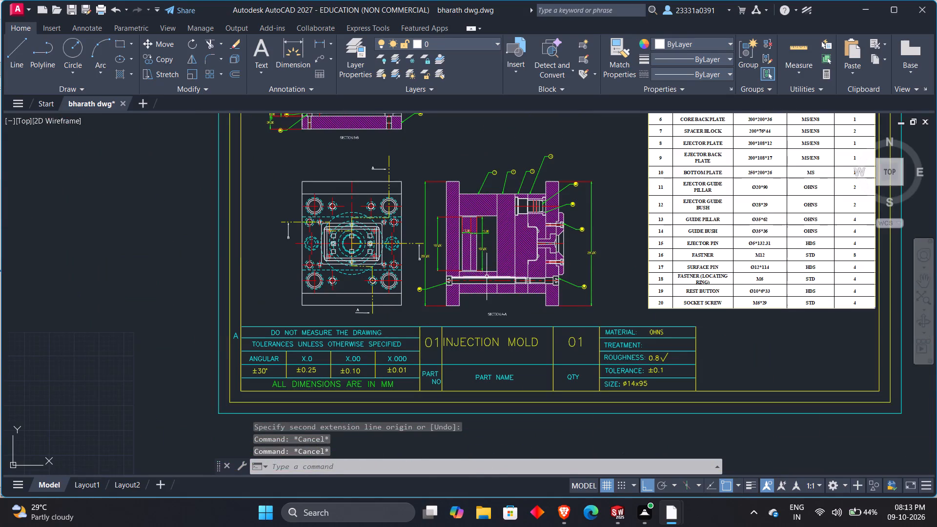
{"action": "key", "text": "alt+Tab"}
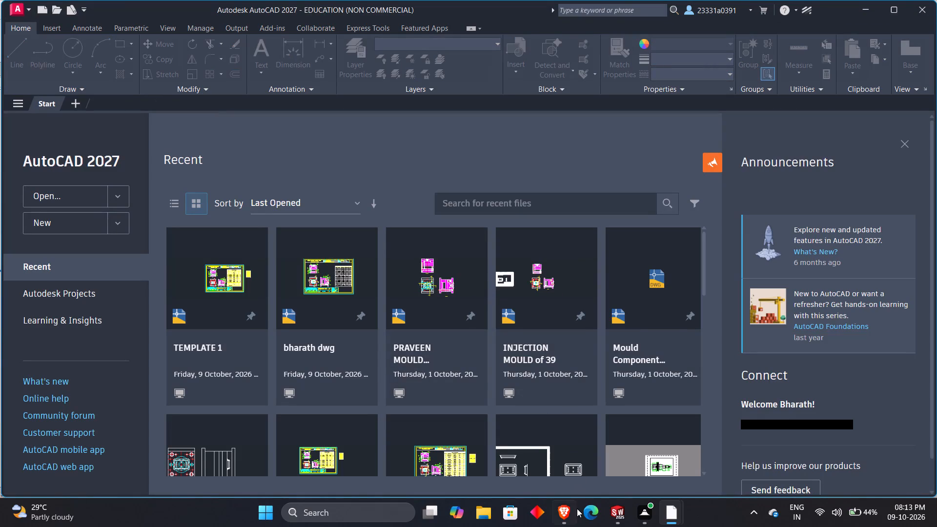
{"action": "left_click", "coordinate": [614, 514]}
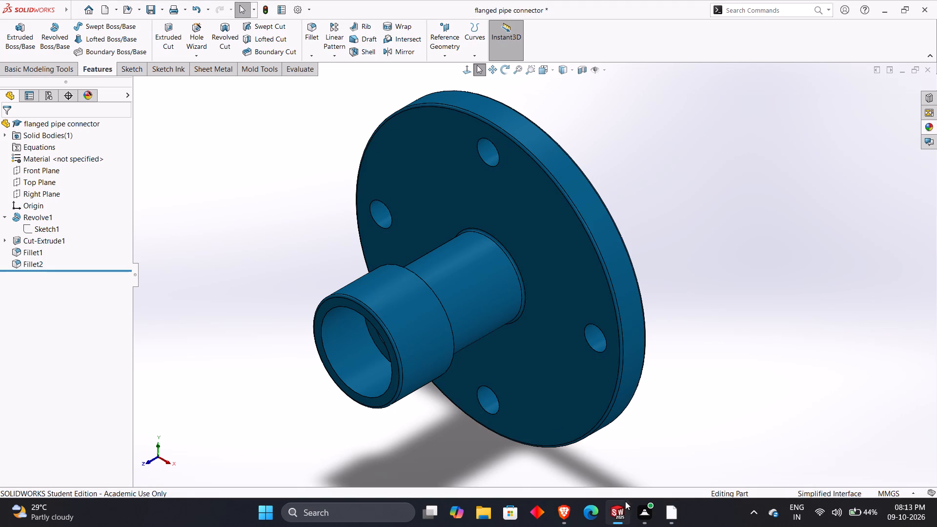
{"action": "left_click", "coordinate": [675, 518]}
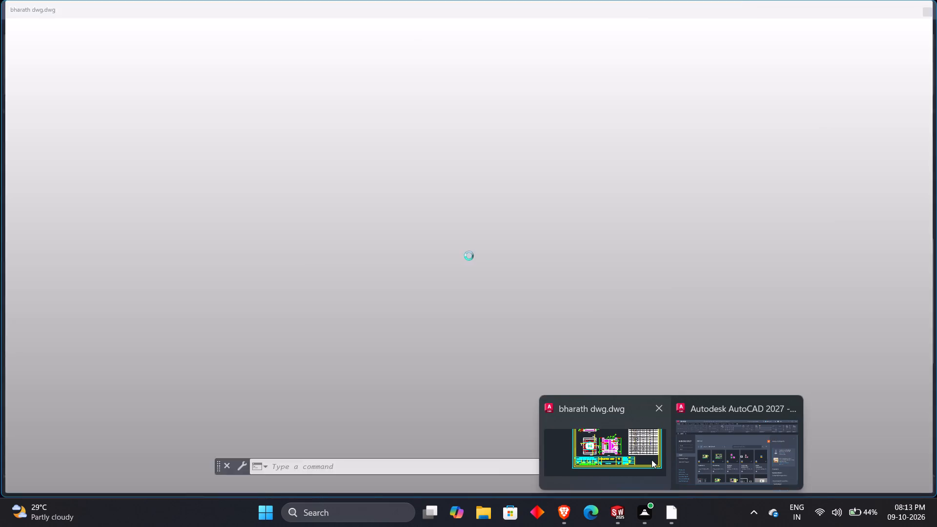
{"action": "left_click", "coordinate": [652, 460]}
{"action": "left_click", "coordinate": [616, 512]}
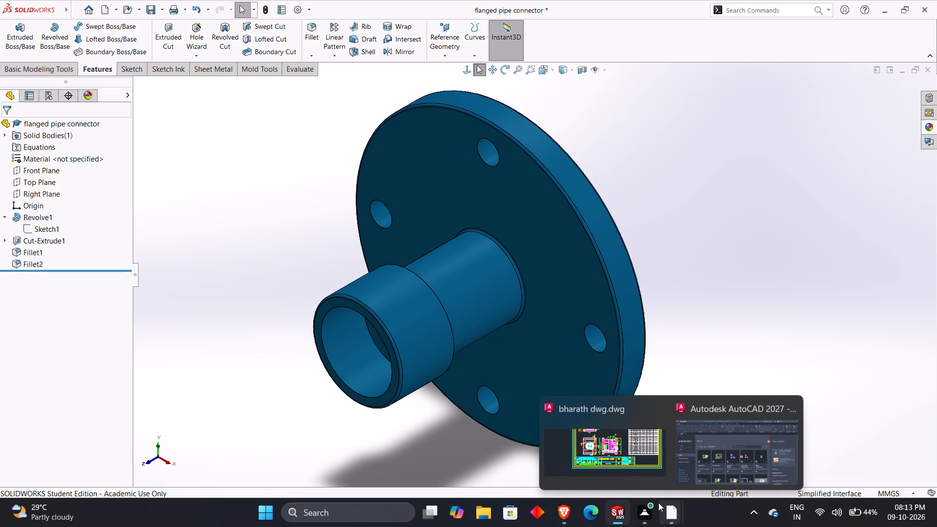
Create a new part document.
{"action": "left_click", "coordinate": [138, 11]}
{"action": "left_click", "coordinate": [115, 11]}
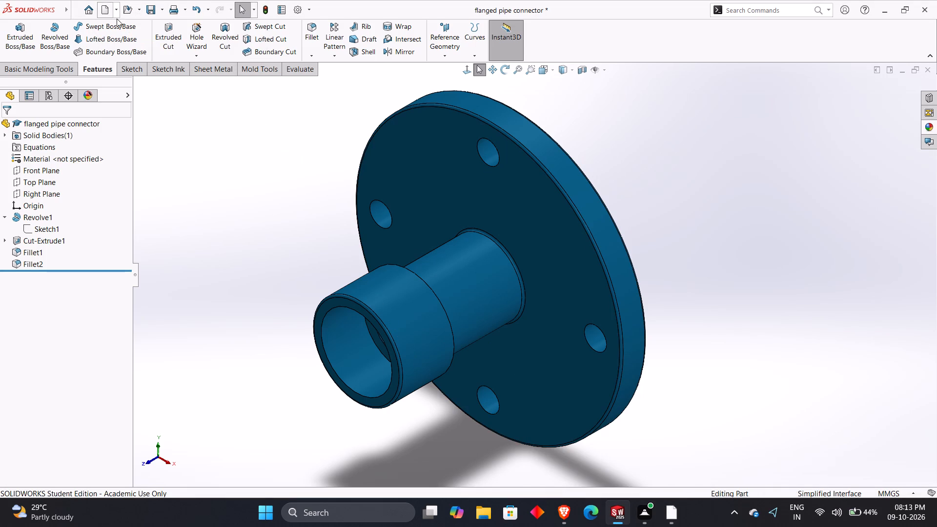
{"action": "left_click", "coordinate": [118, 14]}
{"action": "left_click", "coordinate": [201, 136]}
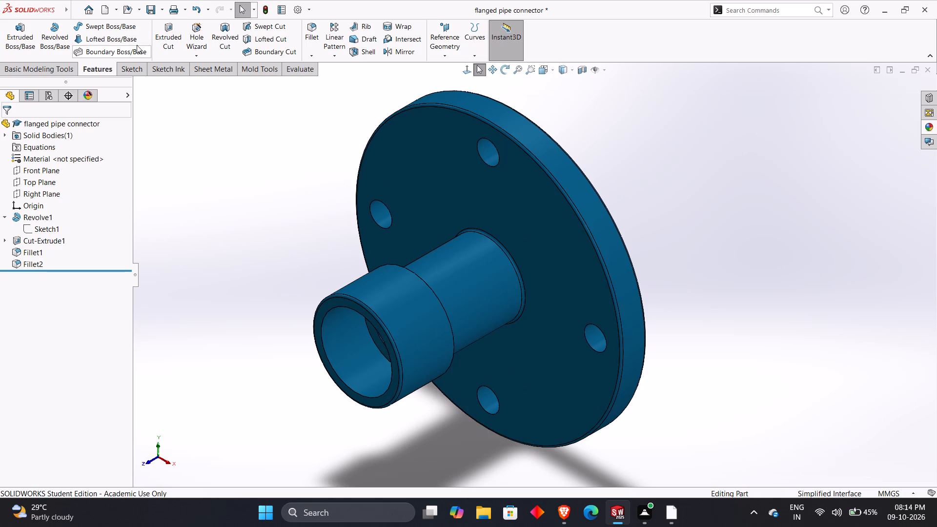
{"action": "left_click", "coordinate": [115, 9]}
{"action": "left_click", "coordinate": [172, 134]}
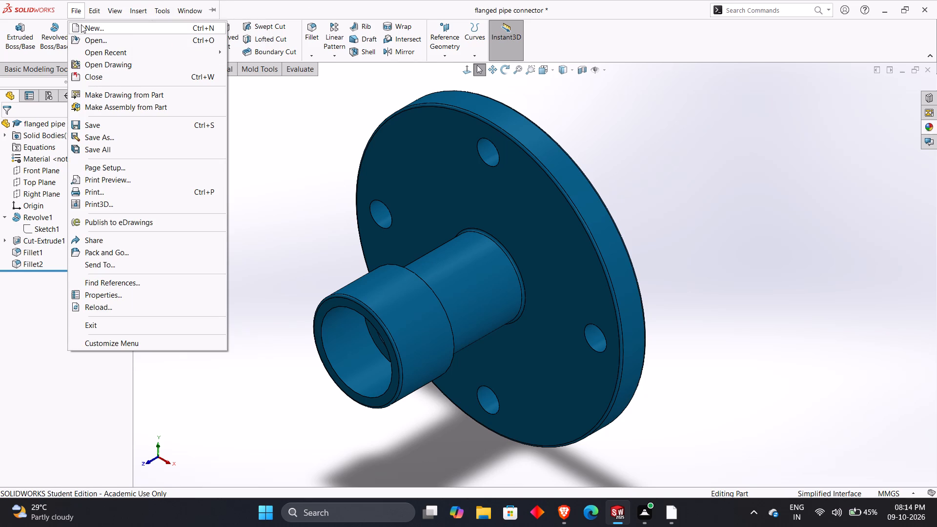
{"action": "left_click", "coordinate": [81, 24]}
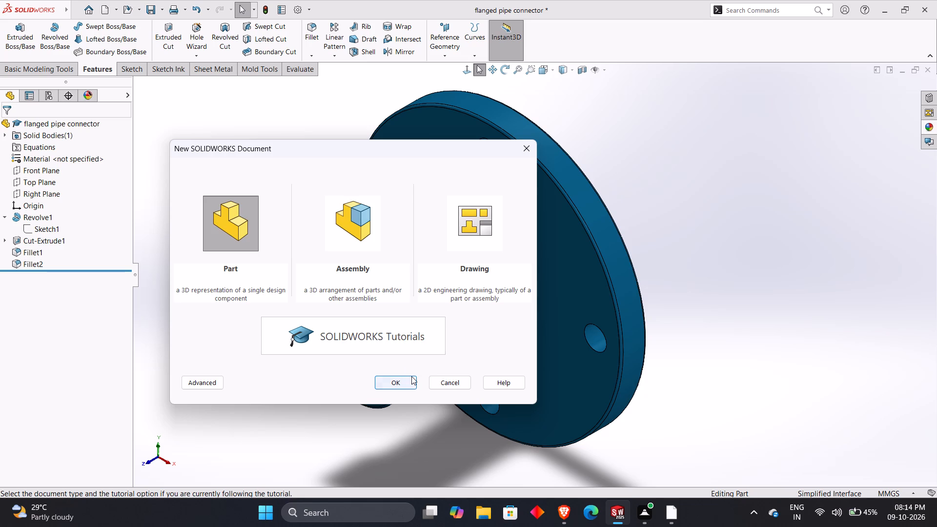
{"action": "left_click", "coordinate": [411, 376]}
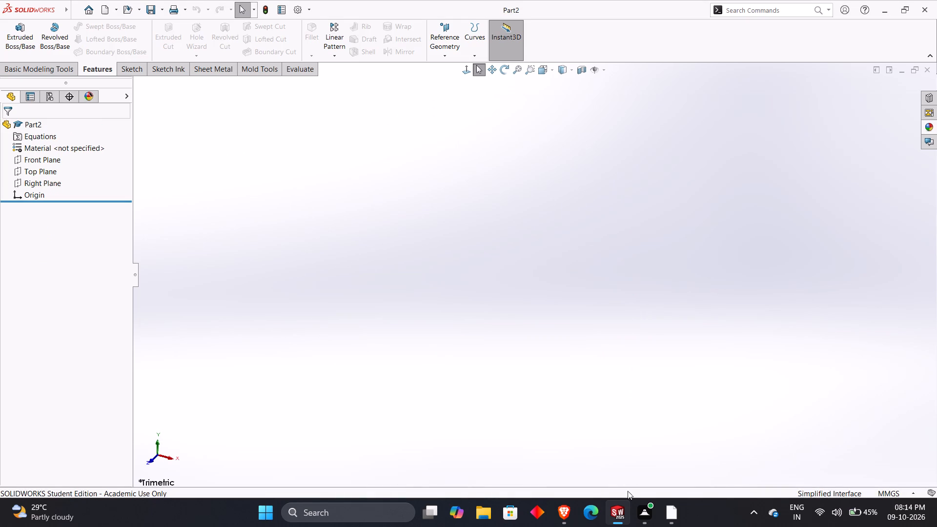
{"action": "left_click", "coordinate": [646, 446]}
Start a new sketch on the Top Plane of the empty part.
{"action": "left_click", "coordinate": [118, 71]}
{"action": "left_click", "coordinate": [27, 38]}
{"action": "left_click", "coordinate": [23, 38]}
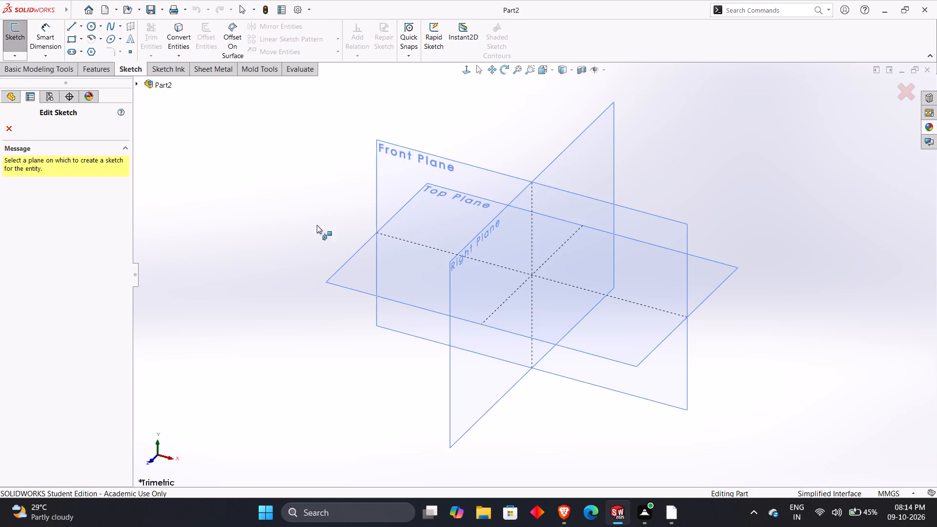
{"action": "left_click", "coordinate": [367, 279]}
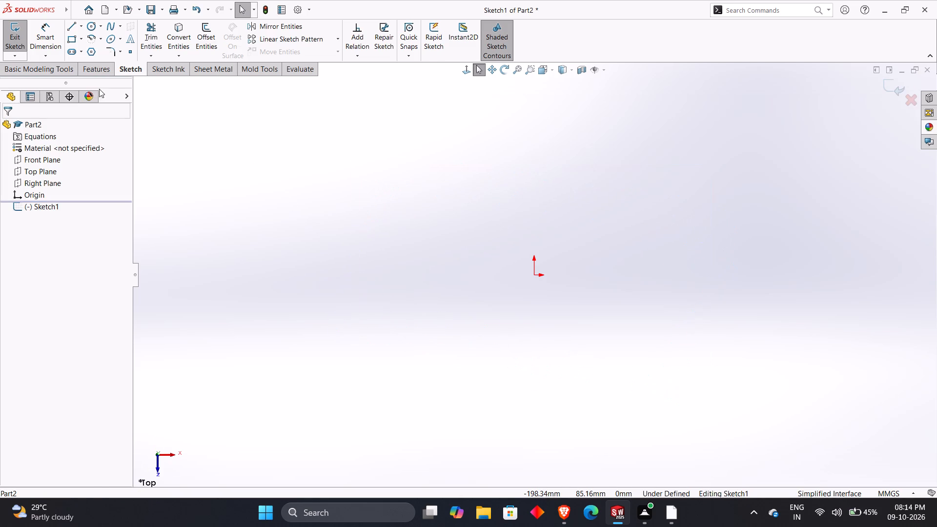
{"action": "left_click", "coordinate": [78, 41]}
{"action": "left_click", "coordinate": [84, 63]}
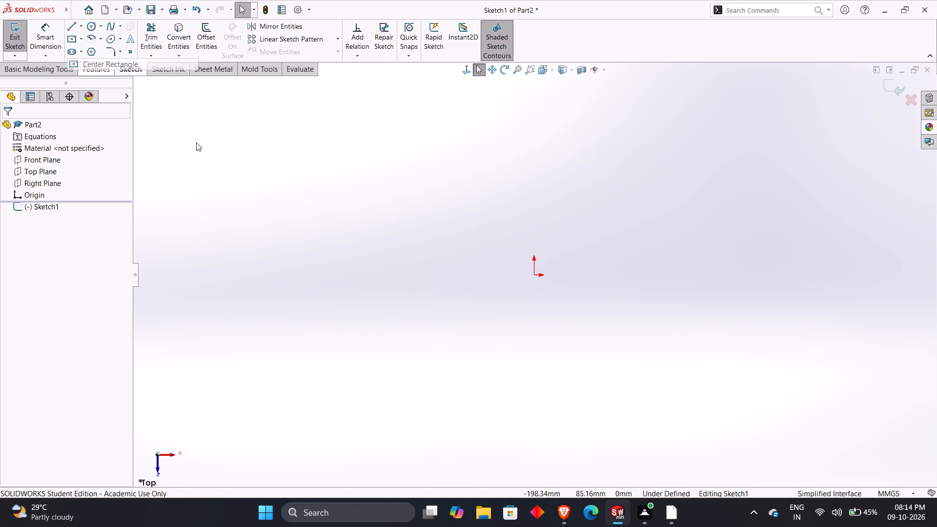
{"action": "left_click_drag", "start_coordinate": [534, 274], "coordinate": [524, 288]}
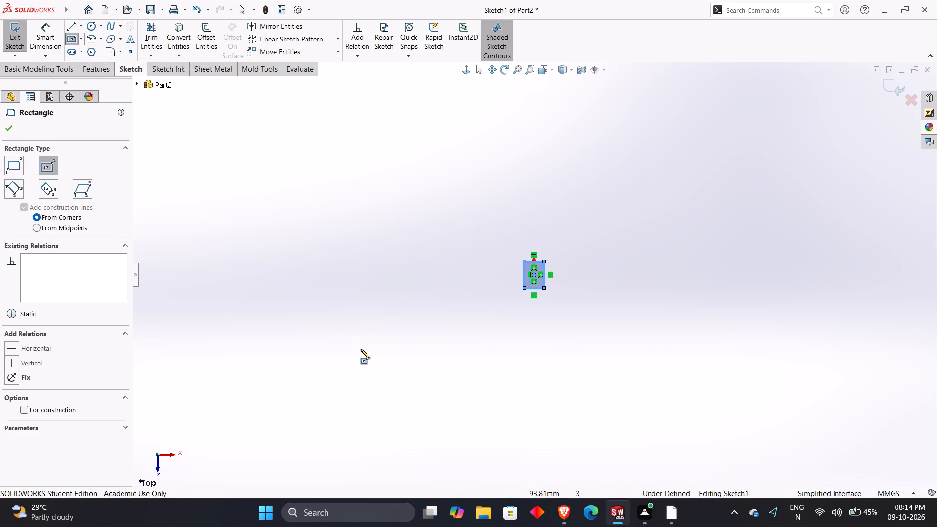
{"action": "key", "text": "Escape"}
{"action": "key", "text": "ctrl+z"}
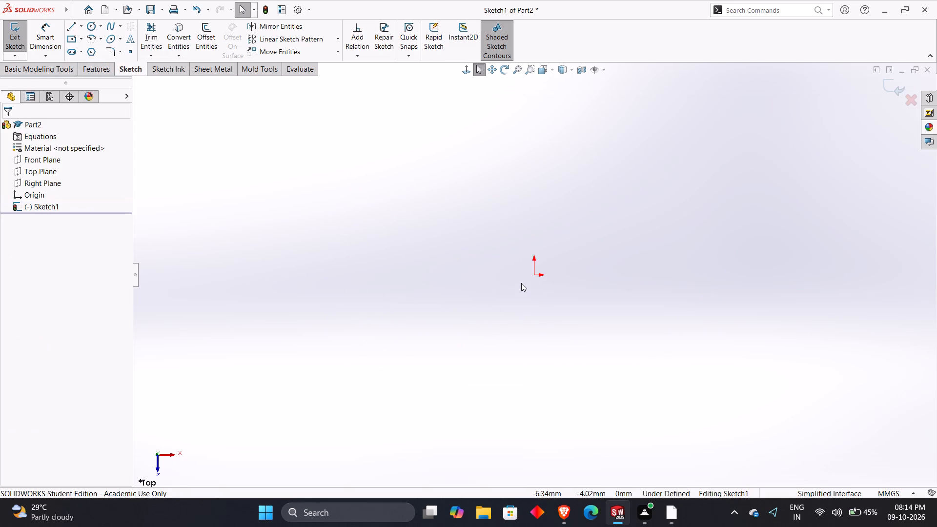
Sketch a center rectangle on the origin, about 207 mm wide and 92 mm high.
{"action": "left_click", "coordinate": [70, 41]}
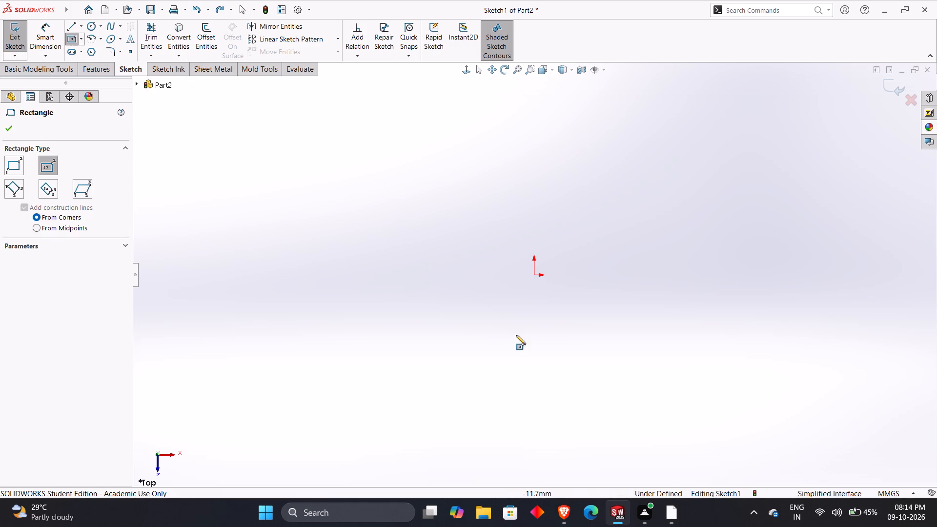
{"action": "left_click", "coordinate": [533, 276]}
{"action": "left_click", "coordinate": [327, 367]}
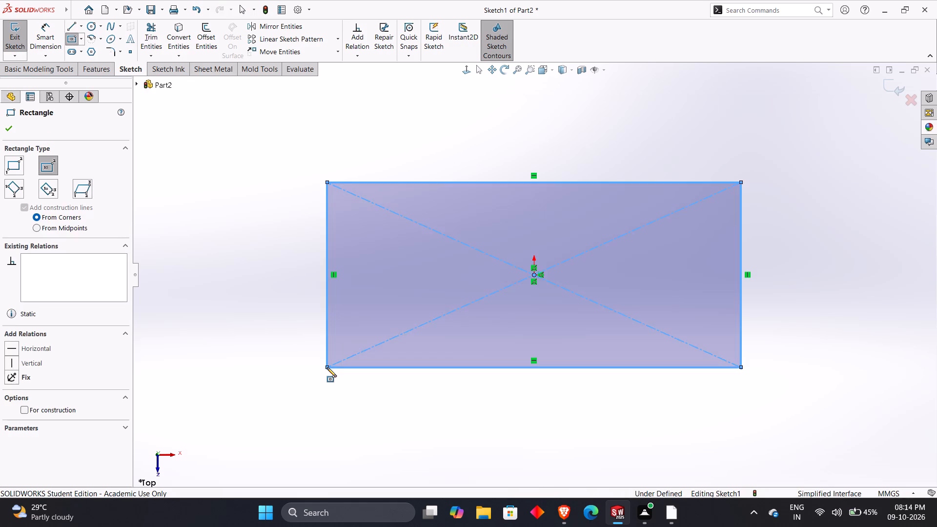
{"action": "key", "text": "Escape"}
{"action": "key", "text": "Escape"}
Dimension the rectangle's width between its two vertical edges as 250 mm.
{"action": "right_click_drag", "start_coordinate": [273, 368], "coordinate": [246, 204]}
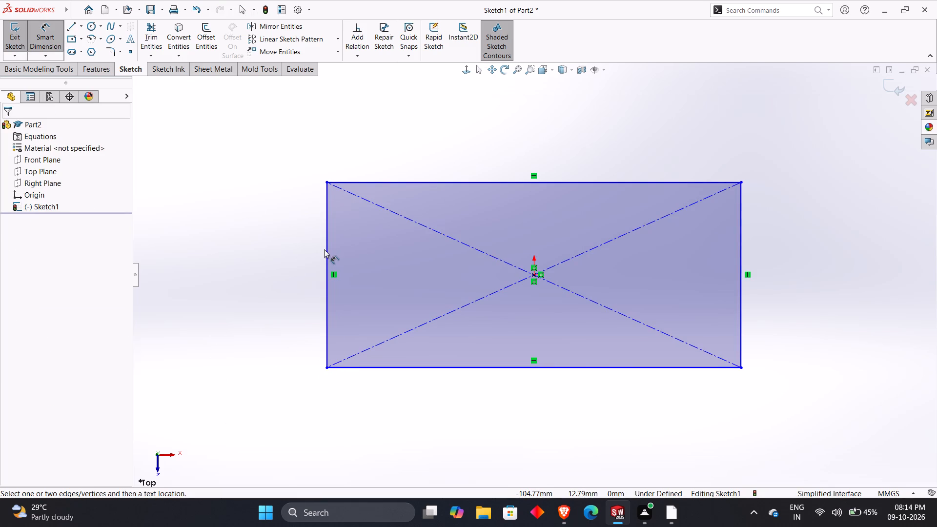
{"action": "left_click", "coordinate": [325, 249]}
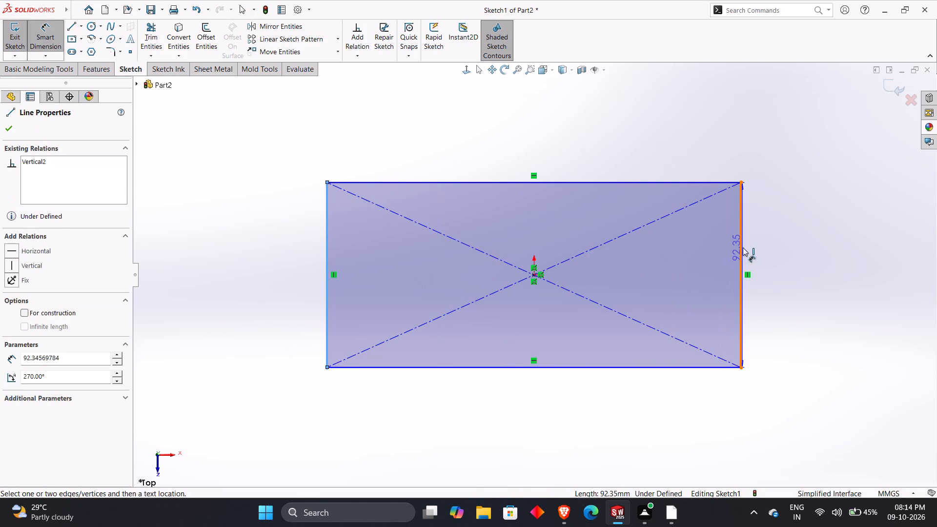
{"action": "left_click", "coordinate": [743, 247]}
{"action": "left_click", "coordinate": [542, 402]}
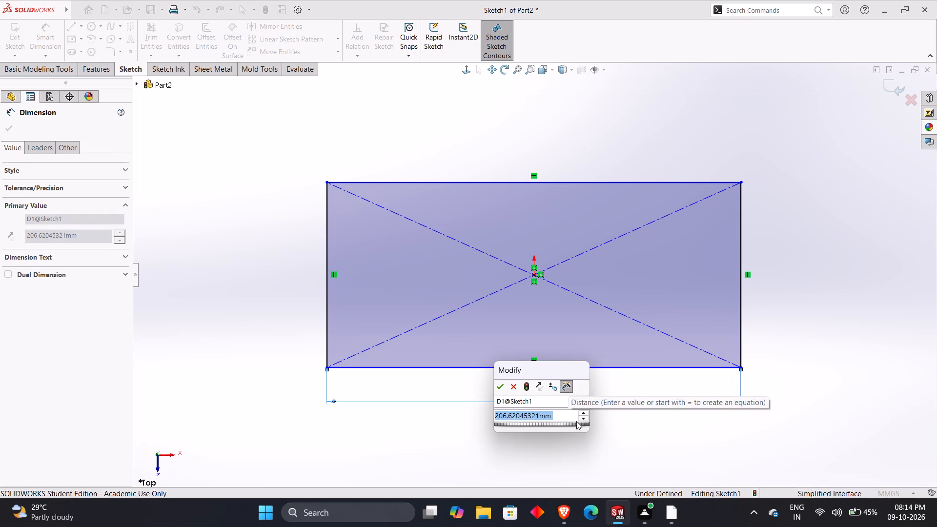
{"action": "key", "text": "2"}
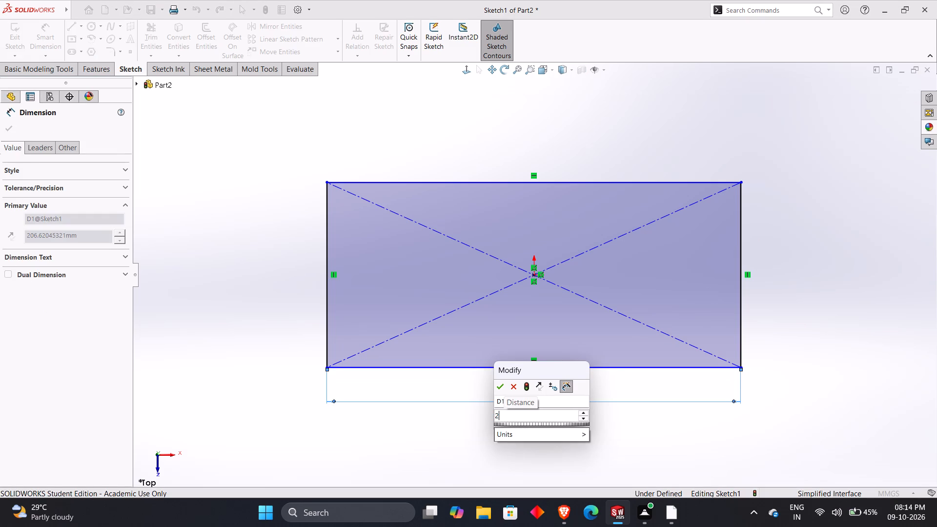
{"action": "type", "text": "50"}
{"action": "key", "text": "Return"}
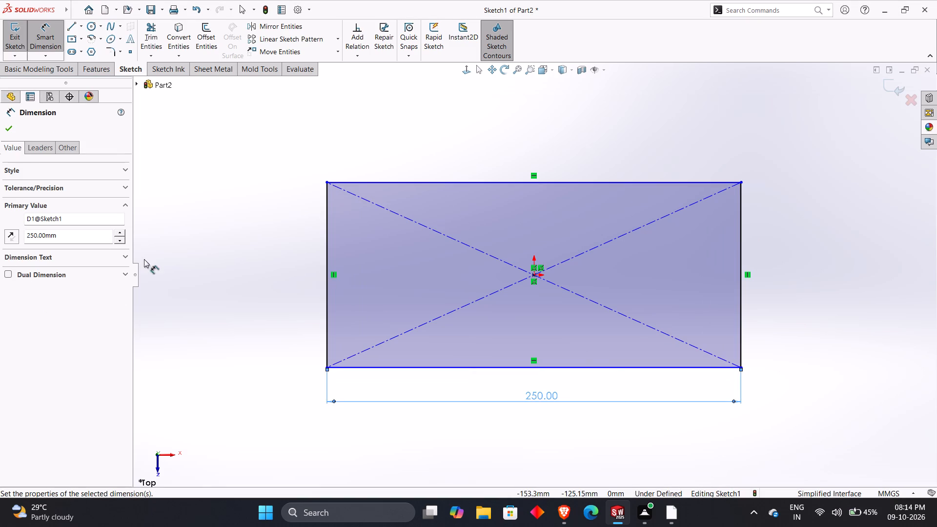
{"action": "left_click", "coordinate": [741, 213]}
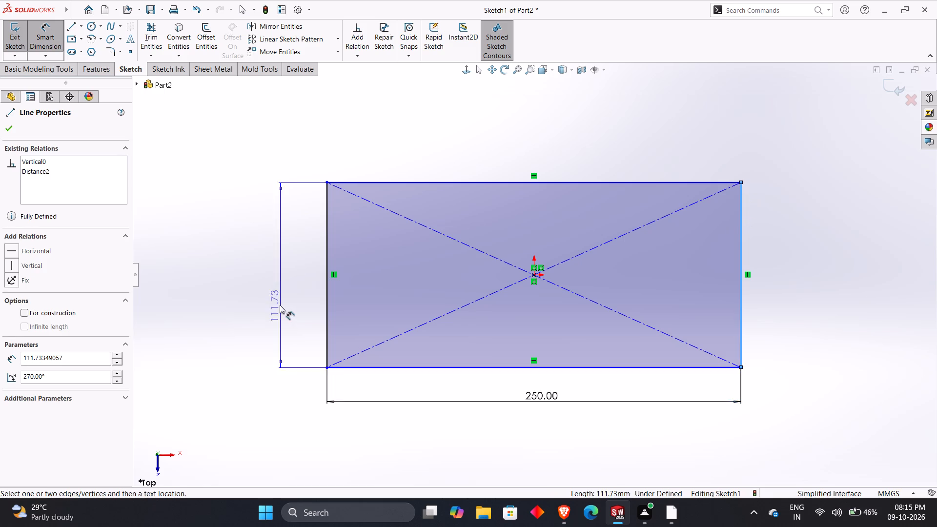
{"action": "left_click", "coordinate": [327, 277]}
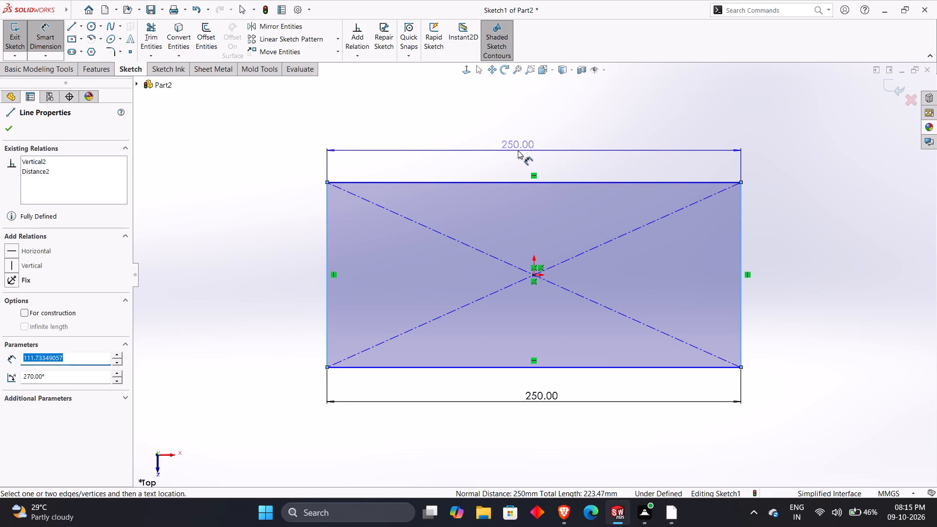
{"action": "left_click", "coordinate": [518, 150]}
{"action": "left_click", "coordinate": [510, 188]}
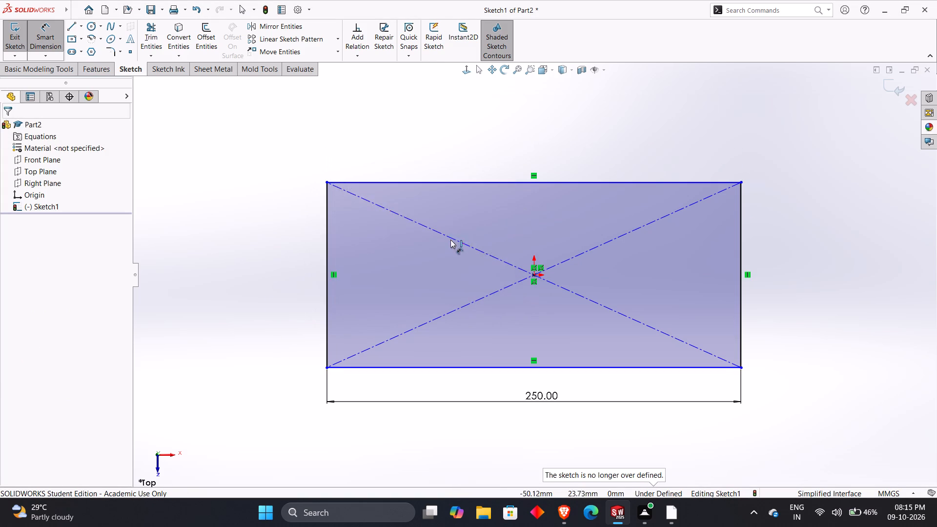
Dimension the rectangle's height between its horizontal edges as 250 mm, checking the plate size in the AutoCAD mould drawing.
{"action": "left_click", "coordinate": [477, 182]}
{"action": "left_click_drag", "start_coordinate": [492, 368], "coordinate": [469, 364]}
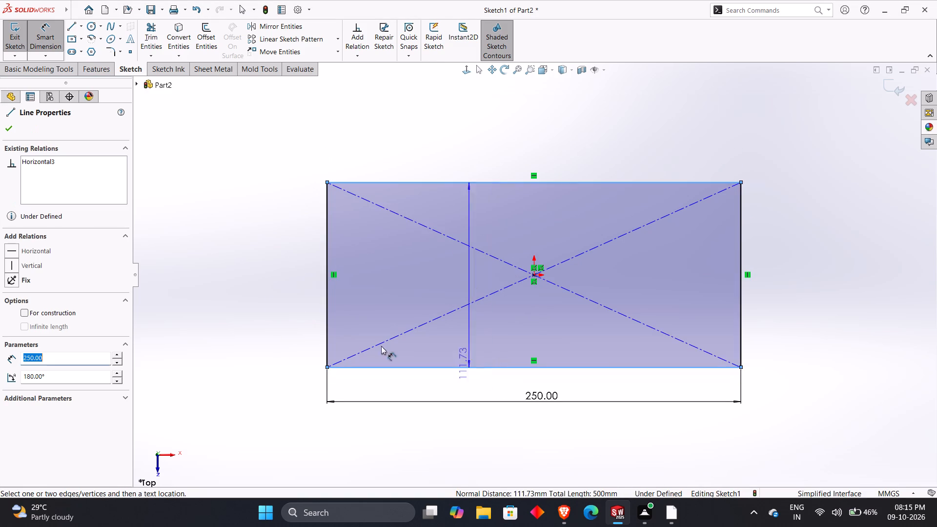
{"action": "left_click", "coordinate": [271, 282]}
{"action": "key", "text": "alt+Tab"}
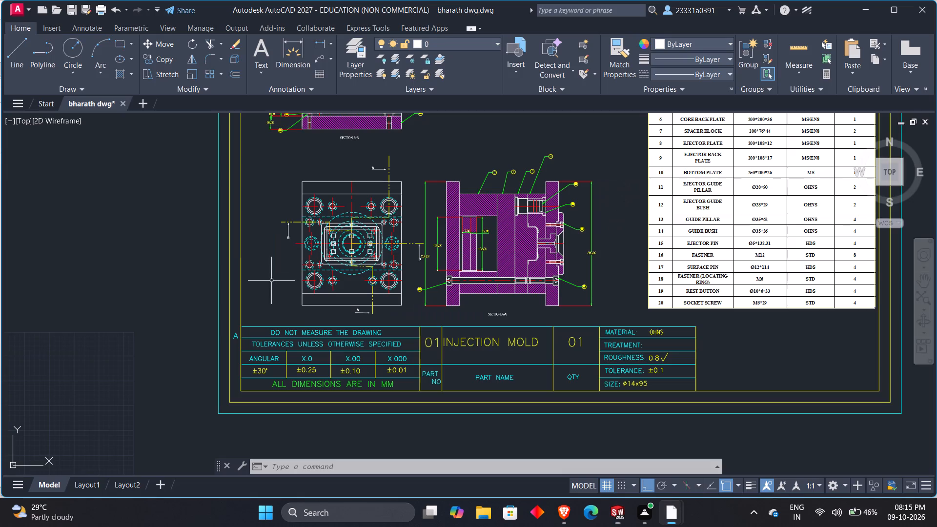
{"action": "middle_click_drag", "start_coordinate": [441, 221], "coordinate": [437, 241]}
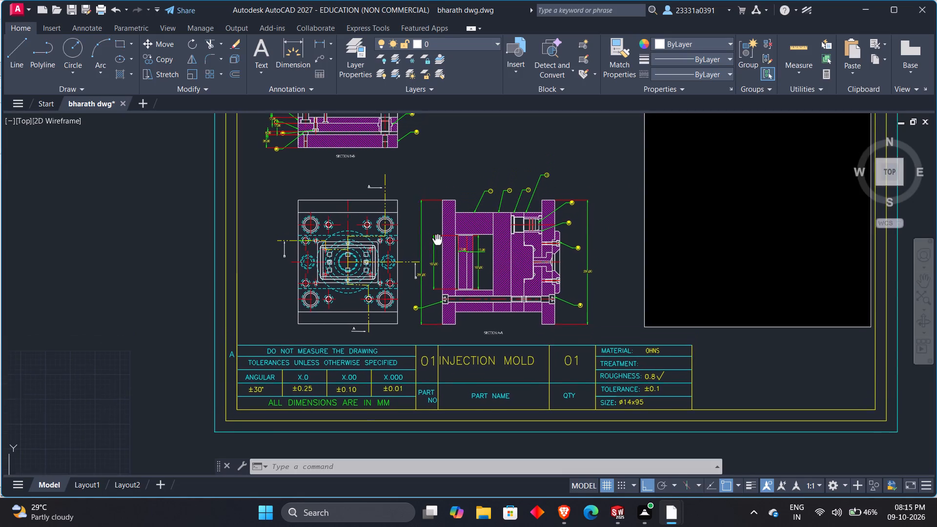
{"action": "middle_click_drag", "start_coordinate": [437, 241], "coordinate": [437, 242]}
{"action": "scroll", "coordinate": [450, 248], "scroll_direction": "up", "scroll_amount": 2}
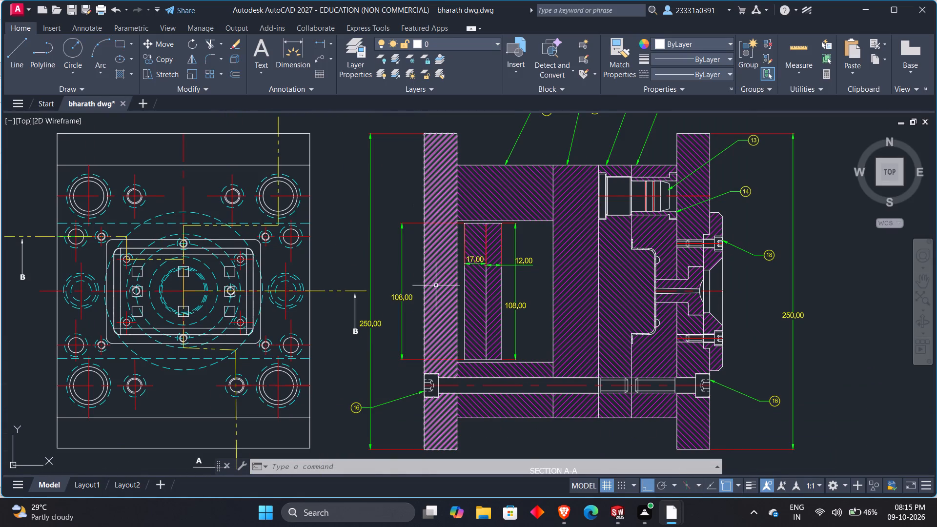
{"action": "middle_click_drag", "start_coordinate": [424, 177], "coordinate": [553, 346]}
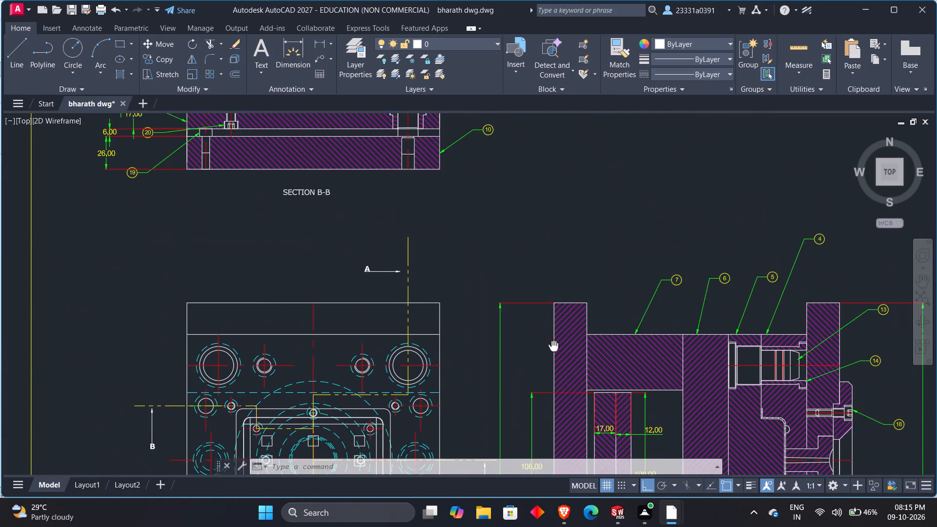
{"action": "middle_click_drag", "start_coordinate": [553, 346], "coordinate": [476, 158]}
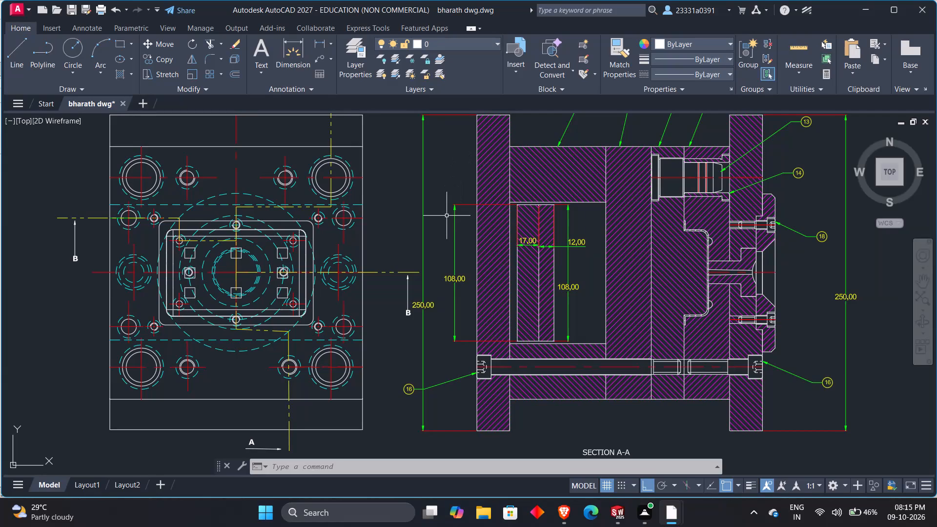
{"action": "key", "text": "alt+Tab"}
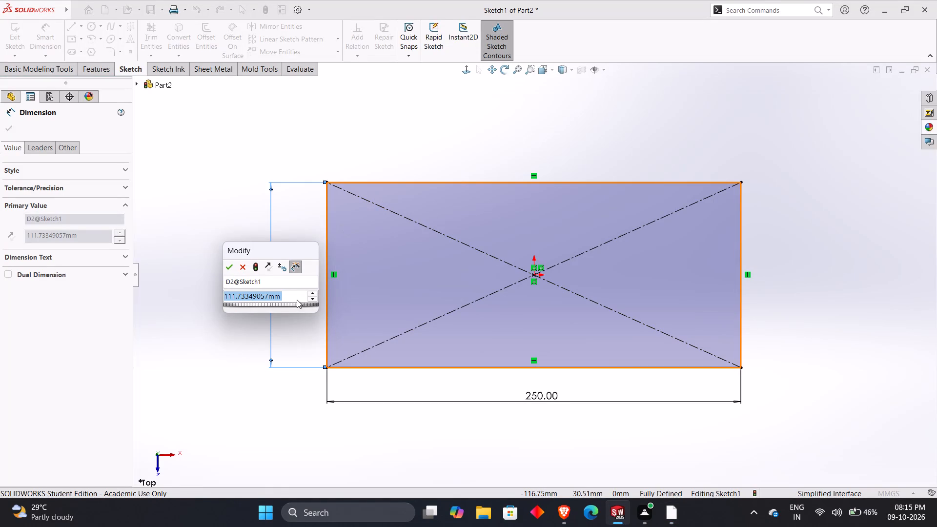
{"action": "type", "text": "250"}
{"action": "key", "text": "Return"}
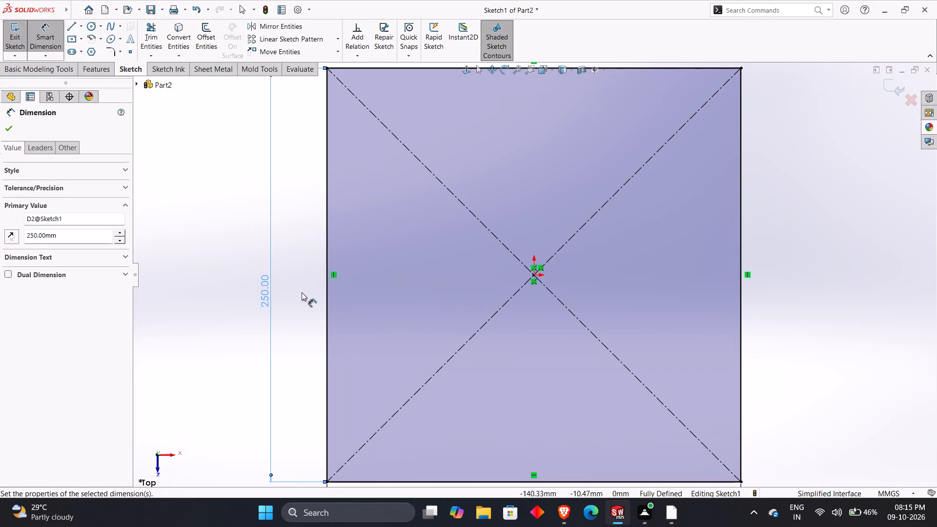
Set the rectangle's height to 200 mm.
{"action": "scroll", "coordinate": [425, 301], "scroll_direction": "down", "scroll_amount": 2}
{"action": "scroll", "coordinate": [476, 317], "scroll_direction": "up", "scroll_amount": 3}
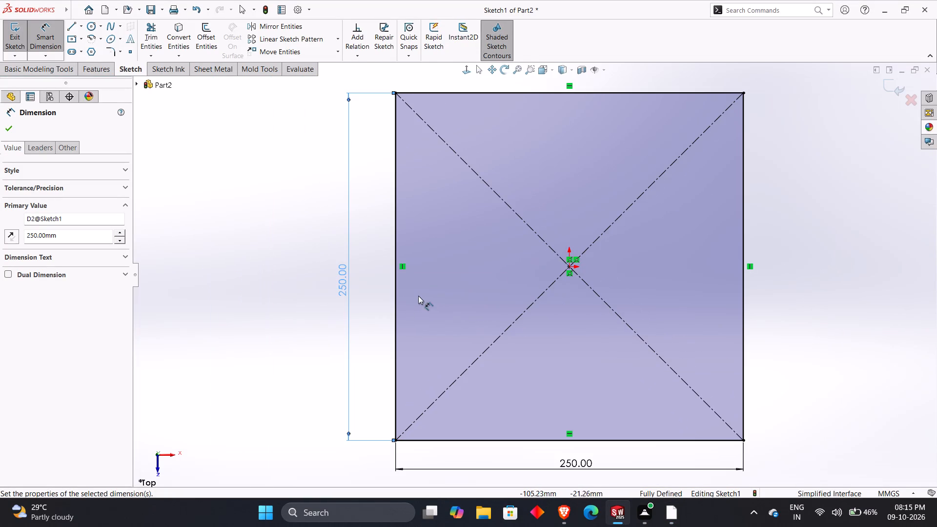
{"action": "double_click", "coordinate": [341, 283]}
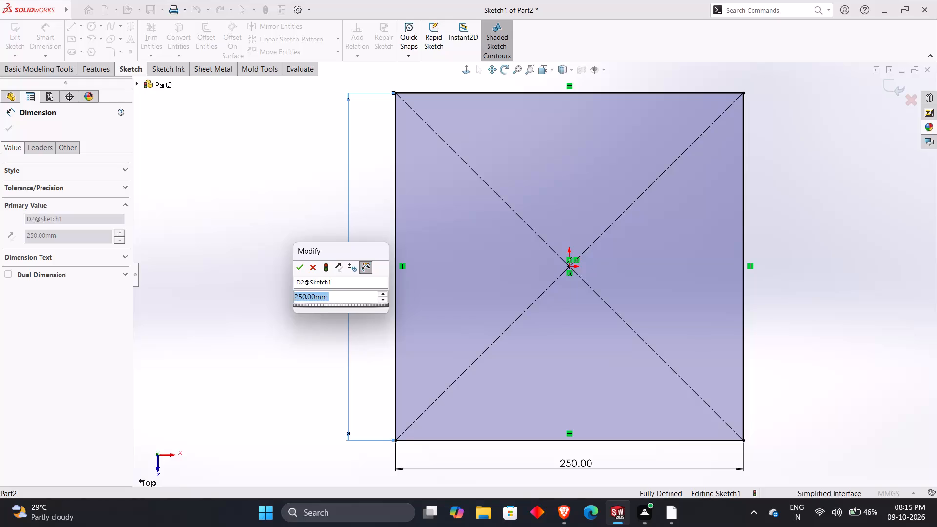
{"action": "type", "text": "200"}
{"action": "key", "text": "Return"}
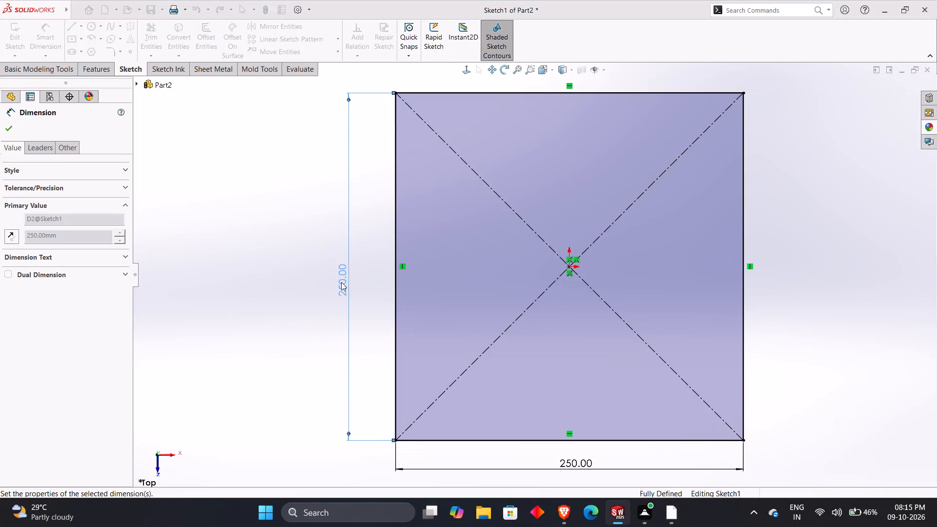
{"action": "left_click", "coordinate": [180, 265]}
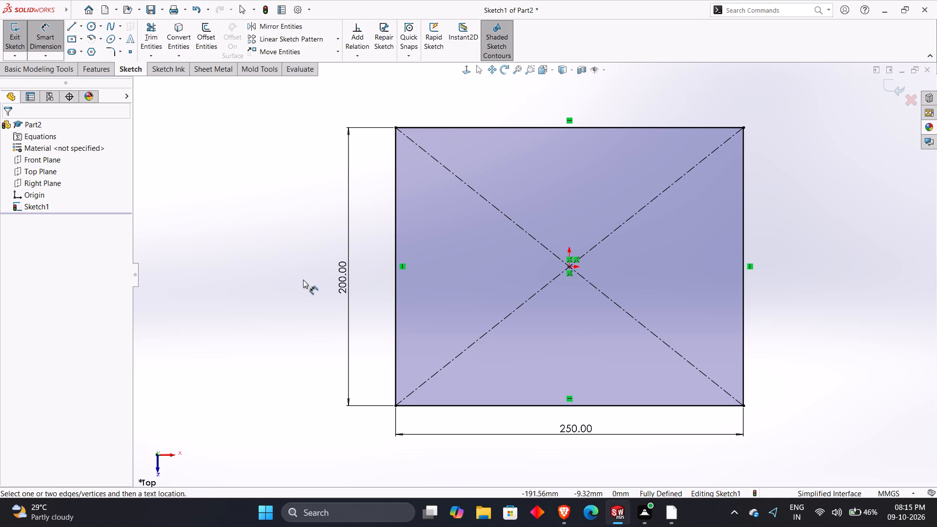
Extrude the rectangle as a blind boss 26 mm deep, checking the plate thickness in Section B-B of the AutoCAD drawing.
{"action": "left_click", "coordinate": [95, 75]}
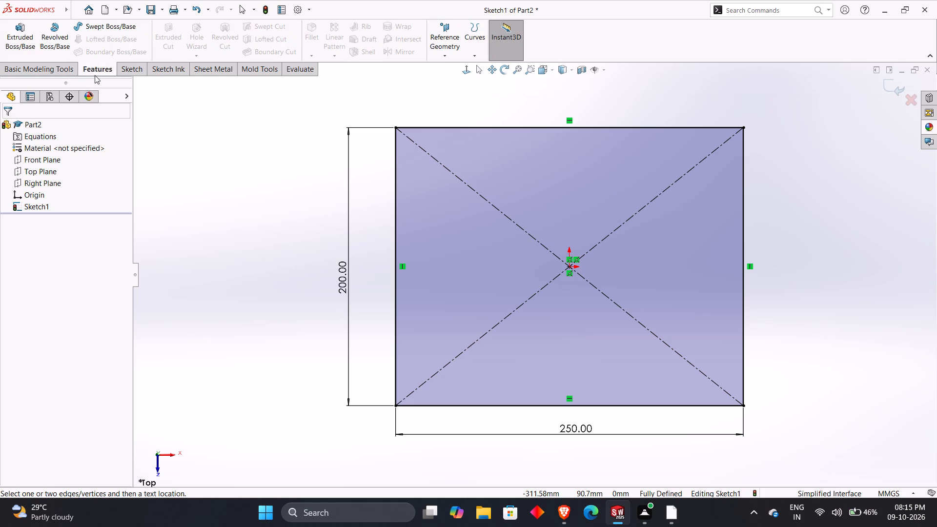
{"action": "left_click", "coordinate": [12, 40]}
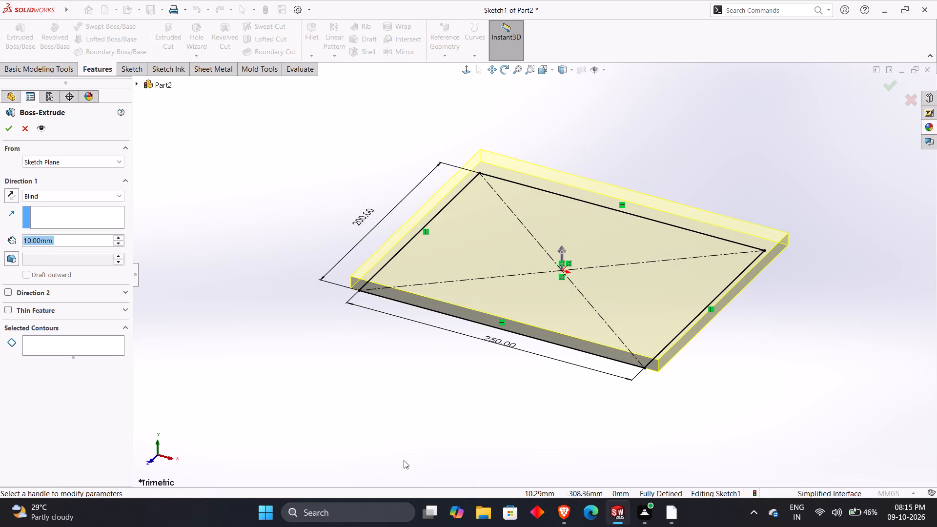
{"action": "key", "text": "alt+Tab"}
{"action": "middle_click_drag", "start_coordinate": [228, 239], "coordinate": [348, 487]}
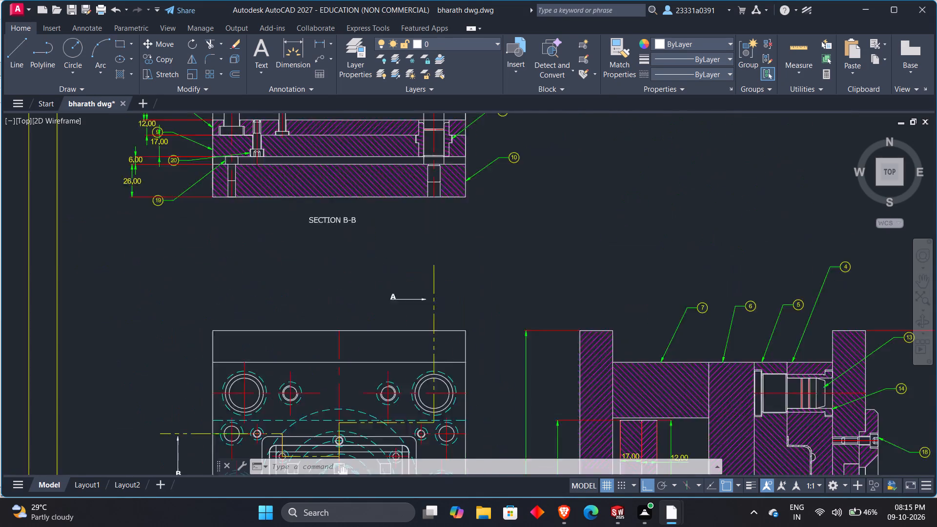
{"action": "middle_click_drag", "start_coordinate": [348, 487], "coordinate": [373, 523]}
{"action": "key", "text": "alt+Tab"}
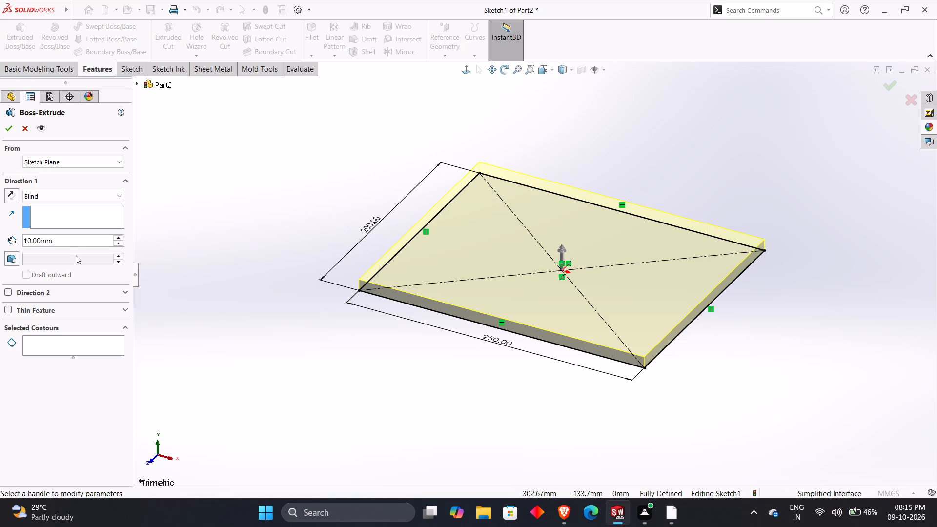
{"action": "left_click", "coordinate": [73, 239]}
{"action": "double_click", "coordinate": [73, 238]}
{"action": "type", "text": "26"}
{"action": "key", "text": "Return"}
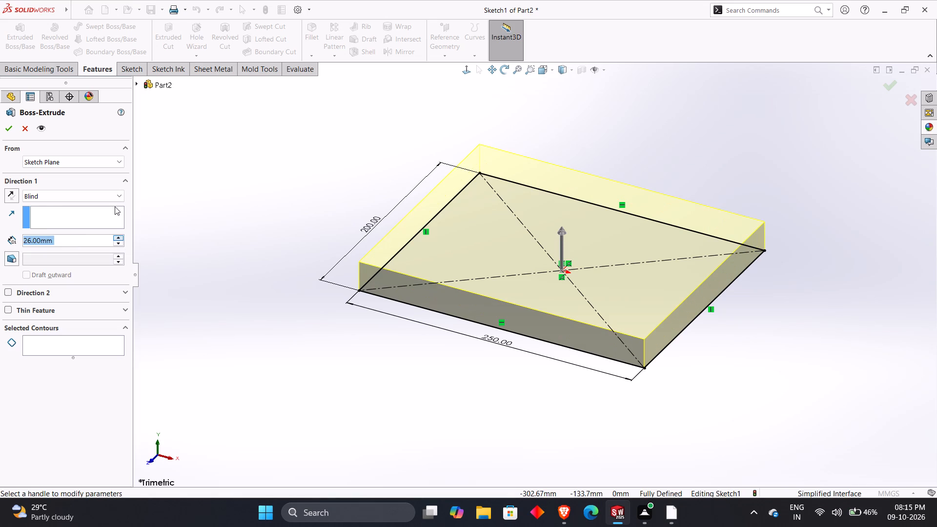
{"action": "left_click", "coordinate": [8, 132]}
{"action": "left_click", "coordinate": [199, 192]}
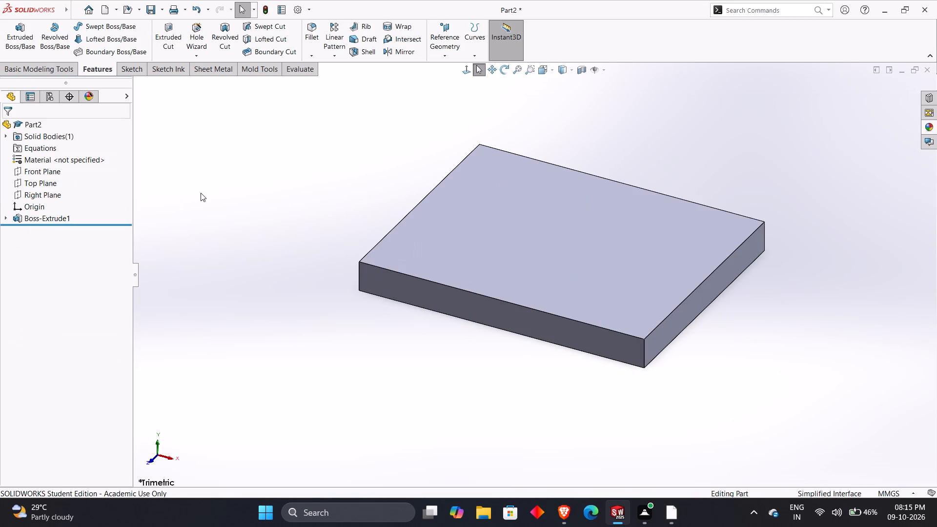
Start saving the plate and browse to the ErrorReports folder inside Documents > AUTO CAD as its destination.
{"action": "key", "text": "ctrl+s"}
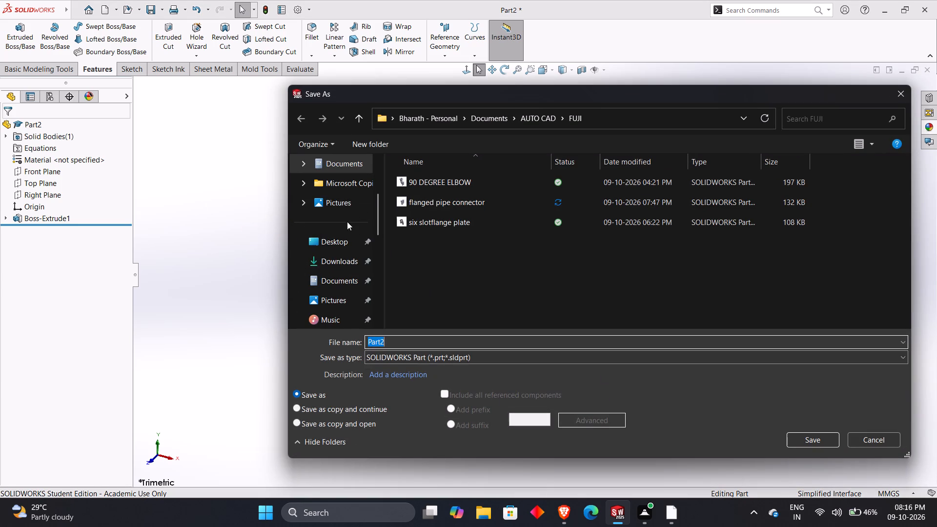
{"action": "scroll", "coordinate": [334, 285], "scroll_direction": "down", "scroll_amount": 3}
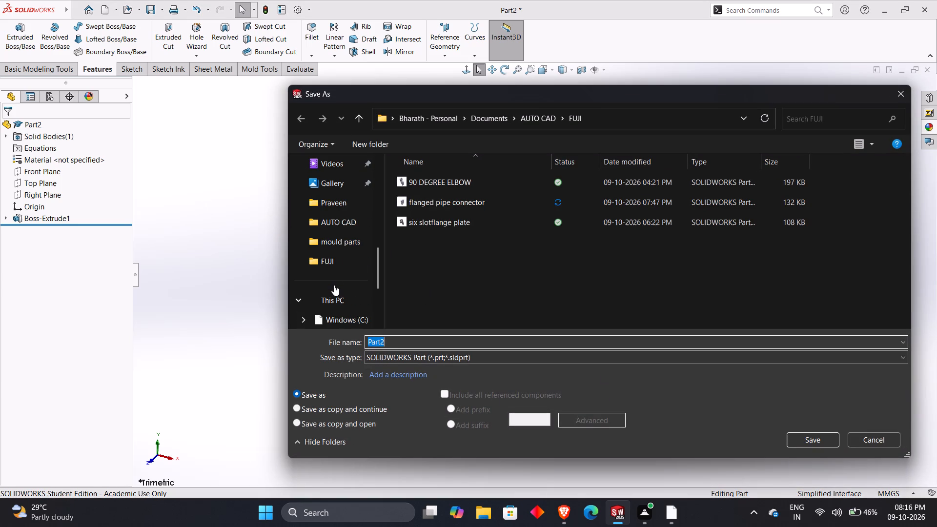
{"action": "double_click", "coordinate": [330, 238]}
{"action": "double_click", "coordinate": [334, 223]}
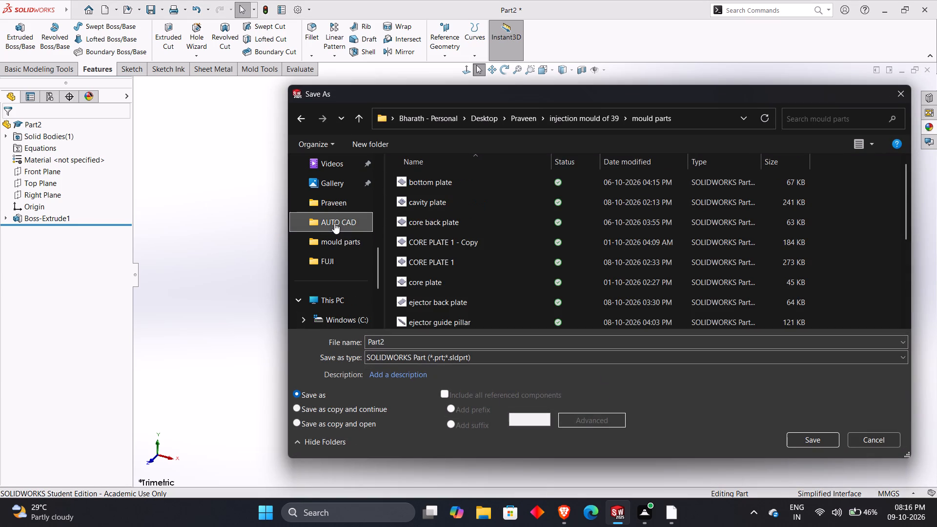
{"action": "double_click", "coordinate": [424, 225]}
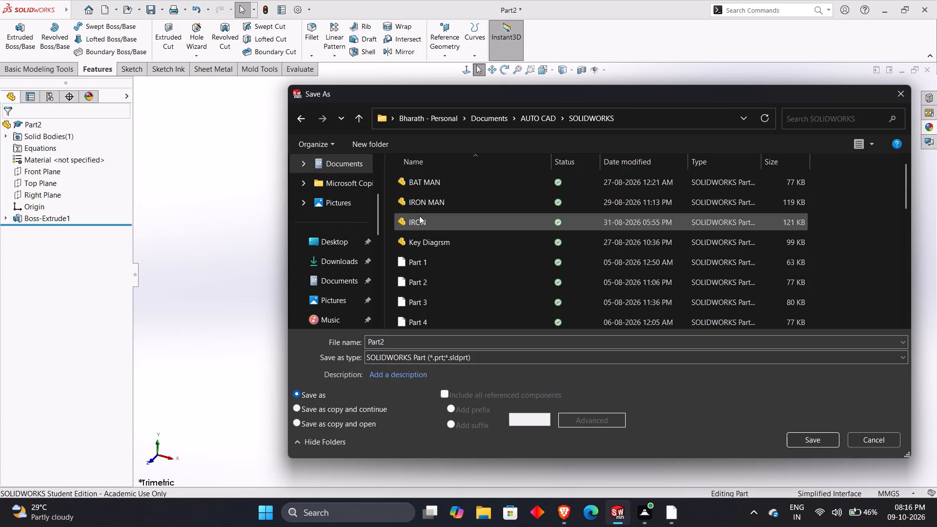
{"action": "left_click", "coordinate": [303, 125]}
{"action": "double_click", "coordinate": [423, 187]}
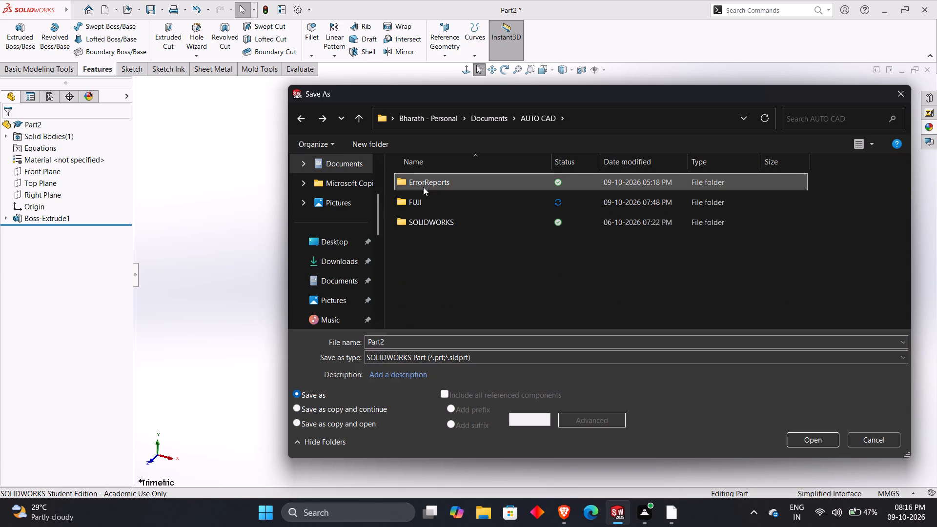
{"action": "double_click", "coordinate": [436, 184]}
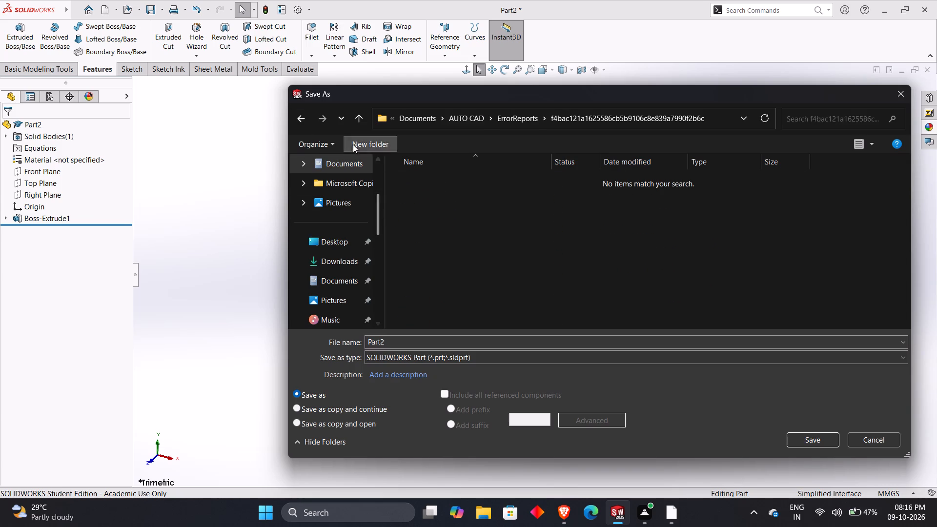
{"action": "left_click", "coordinate": [301, 123]}
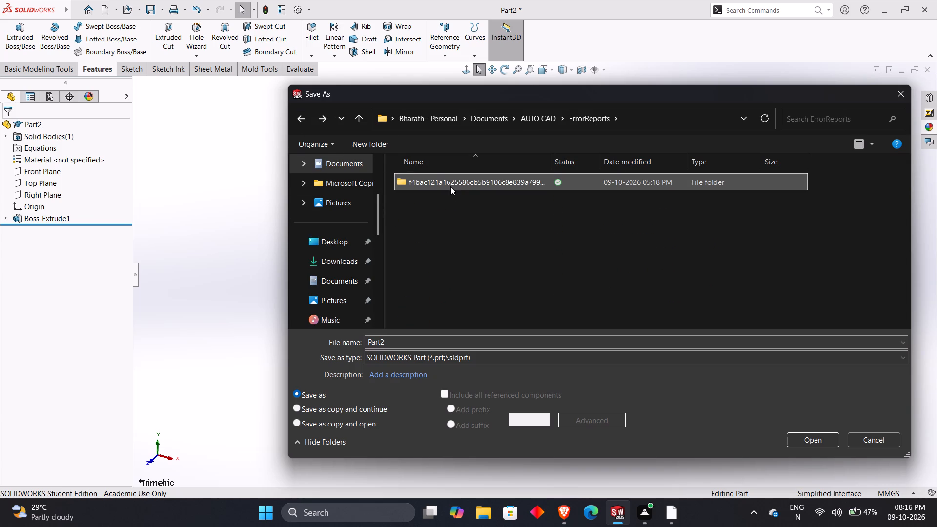
Delete the subfolder with the long hexadecimal name from the ErrorReports folder.
{"action": "right_click", "coordinate": [450, 186]}
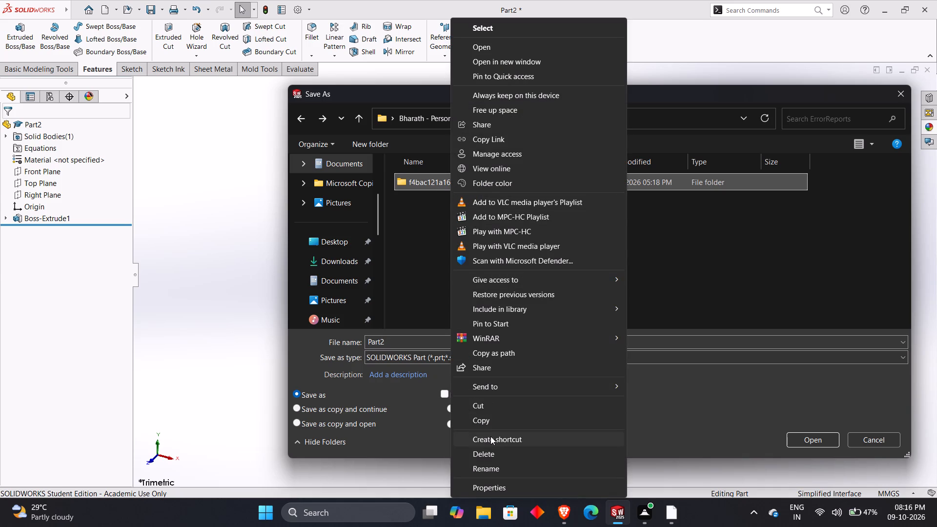
{"action": "left_click", "coordinate": [492, 456]}
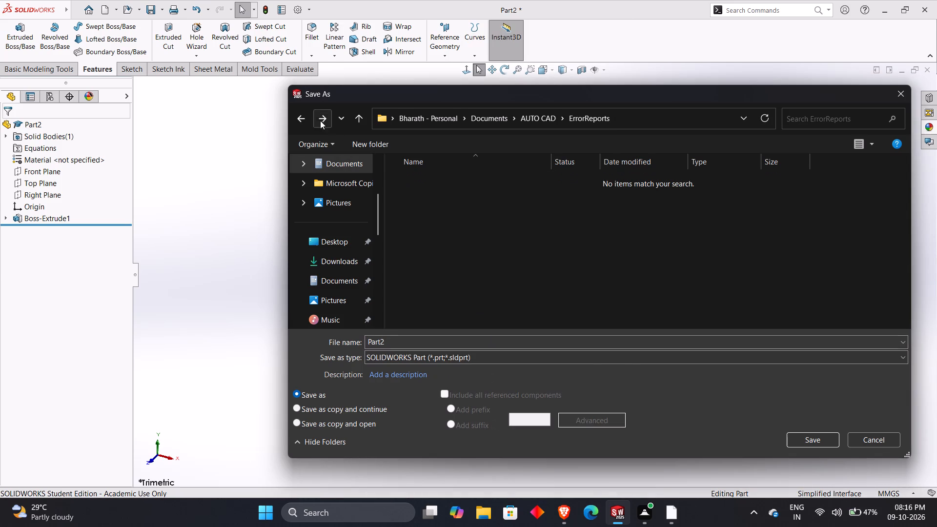
{"action": "left_click", "coordinate": [310, 119]}
{"action": "double_click", "coordinate": [454, 184]}
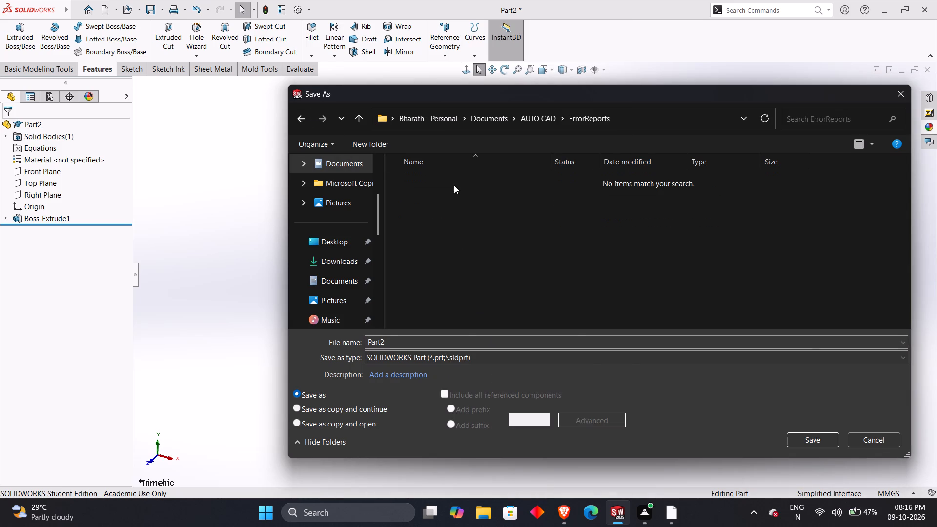
{"action": "right_click", "coordinate": [448, 194]}
{"action": "left_click", "coordinate": [633, 249]}
Save the part in the ErrorReports folder under the file name "bottom plate".
{"action": "left_click", "coordinate": [474, 336]}
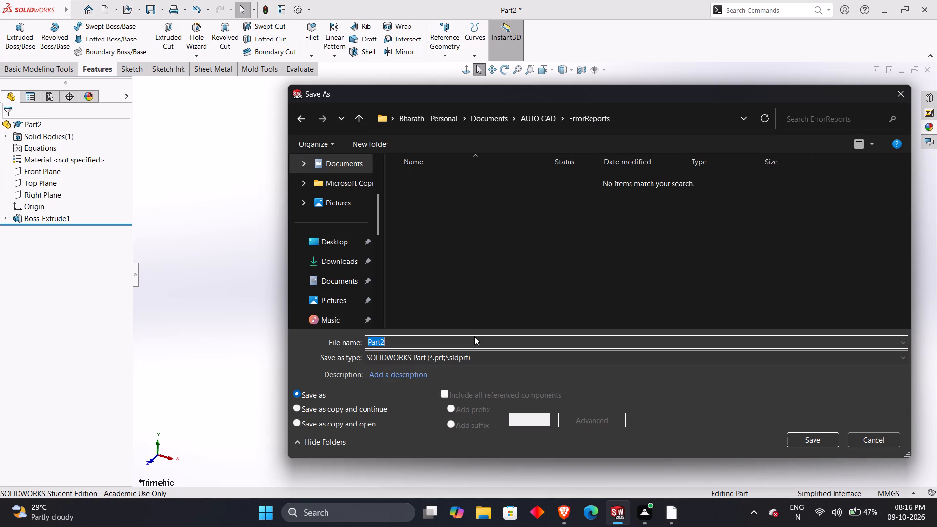
{"action": "key", "text": "BackSpace"}
{"action": "key", "text": "BackSpace"}
{"action": "key", "text": "BackSpace"}
{"action": "key", "text": "BackSpace"}
{"action": "key", "text": "BackSpace"}
{"action": "key", "text": "BackSpace"}
{"action": "key", "text": "BackSpace"}
{"action": "key", "text": "BackSpace"}
{"action": "key", "text": "BackSpace"}
{"action": "key", "text": "BackSpace"}
{"action": "key", "text": "BackSpace"}
{"action": "key", "text": "BackSpace"}
{"action": "key", "text": "BackSpace"}
{"action": "key", "text": "BackSpace"}
{"action": "key", "text": "BackSpace"}
{"action": "key", "text": "BackSpace"}
{"action": "key", "text": "BackSpace"}
{"action": "type", "text": "bottom plates"}
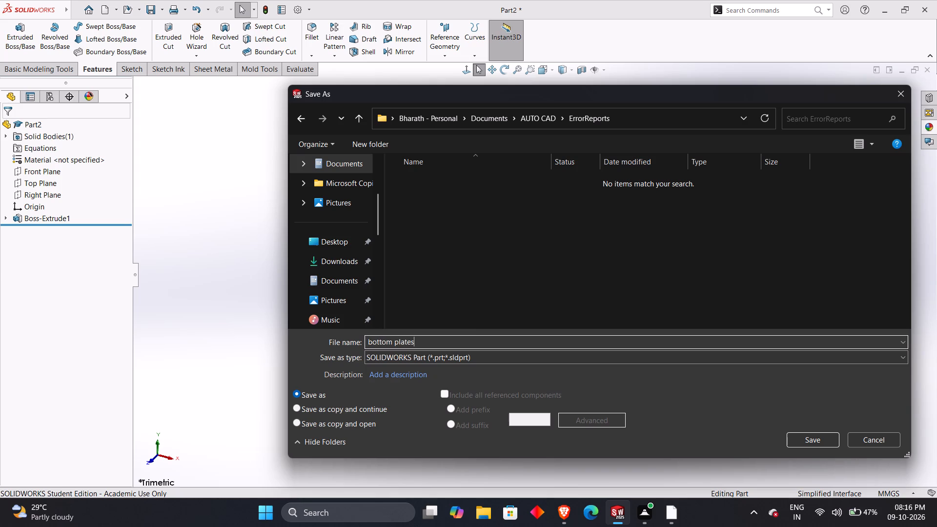
{"action": "key", "text": "BackSpace"}
{"action": "key", "text": "Return"}
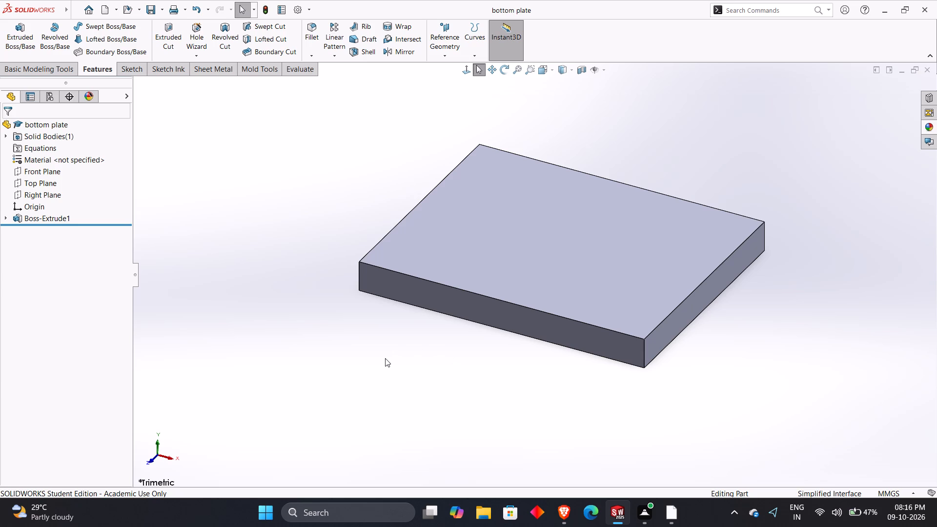
Create a new part document and start a sketch on the Top Plane.
{"action": "key", "text": "ctrl+n"}
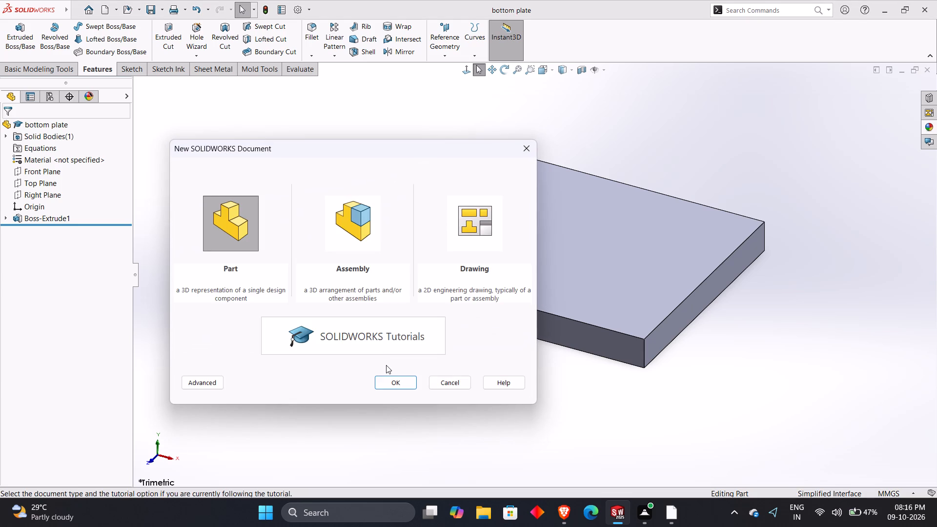
{"action": "left_click", "coordinate": [388, 385]}
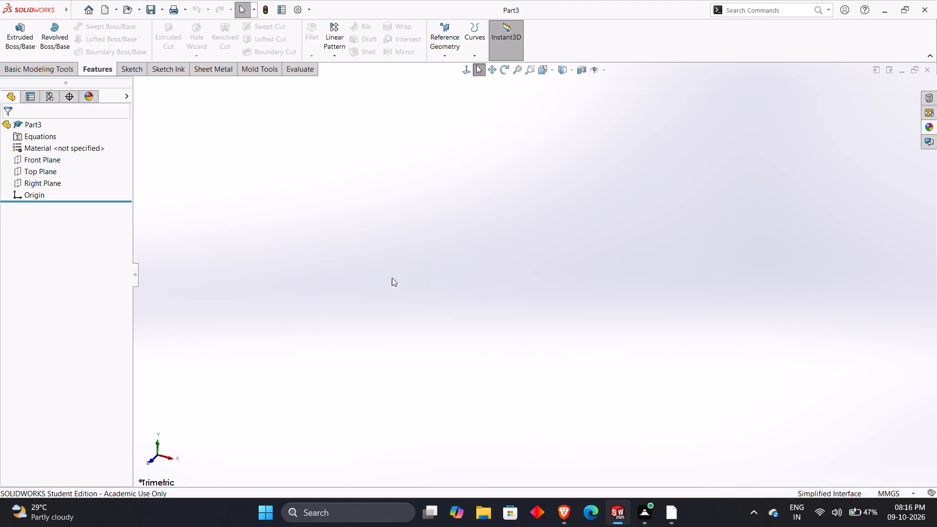
{"action": "left_click", "coordinate": [142, 68]}
{"action": "left_click", "coordinate": [12, 27]}
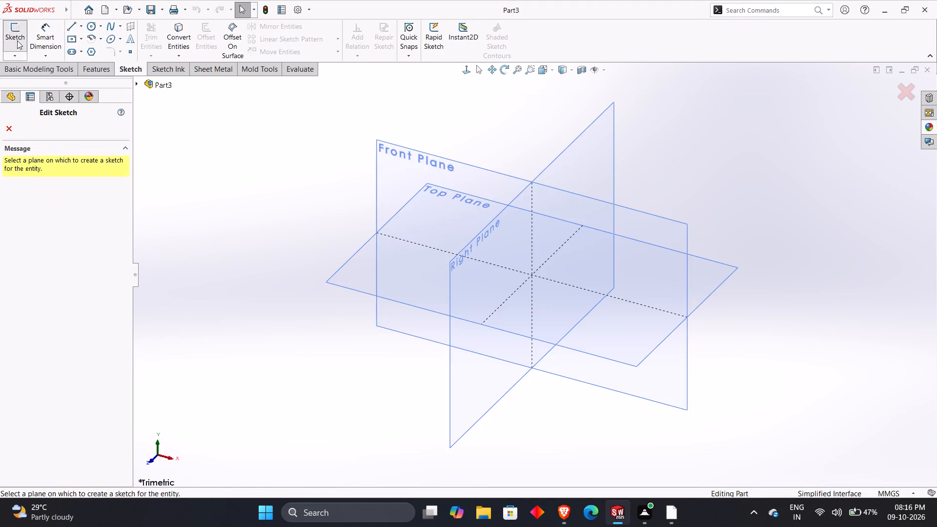
{"action": "left_click", "coordinate": [363, 258]}
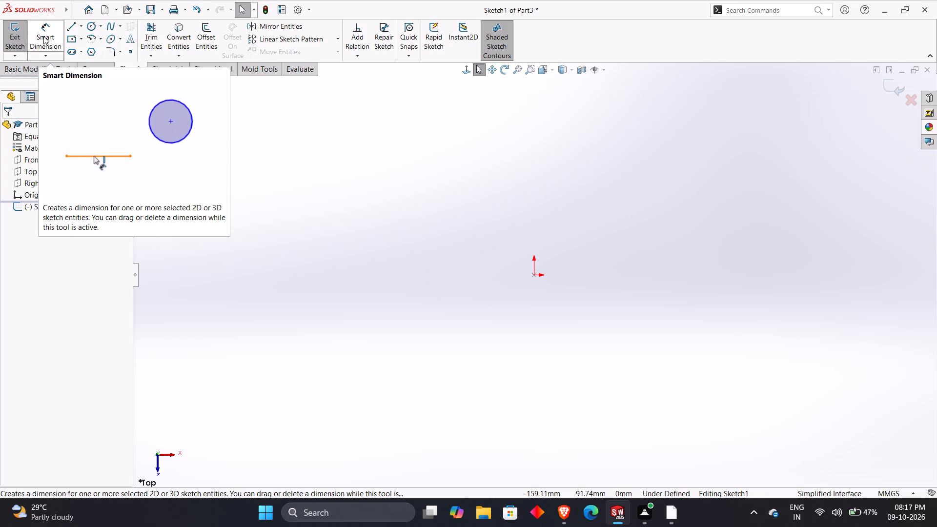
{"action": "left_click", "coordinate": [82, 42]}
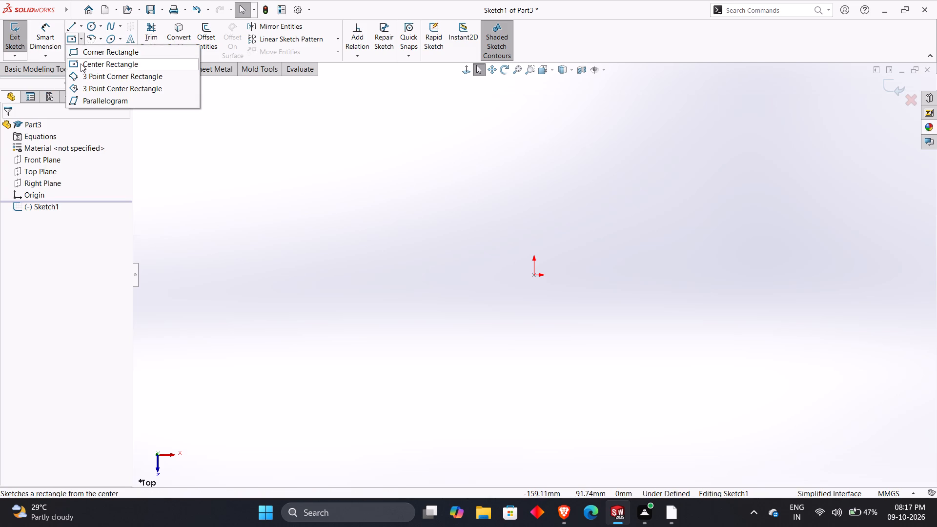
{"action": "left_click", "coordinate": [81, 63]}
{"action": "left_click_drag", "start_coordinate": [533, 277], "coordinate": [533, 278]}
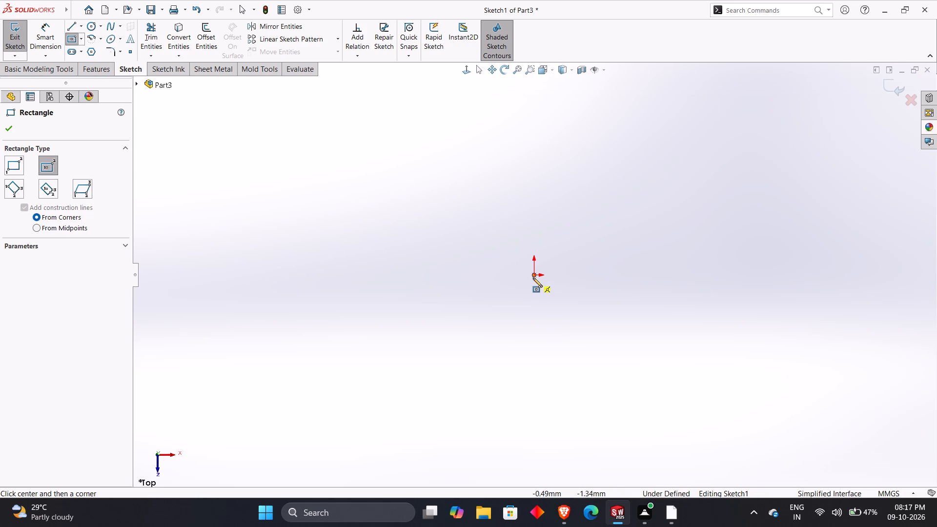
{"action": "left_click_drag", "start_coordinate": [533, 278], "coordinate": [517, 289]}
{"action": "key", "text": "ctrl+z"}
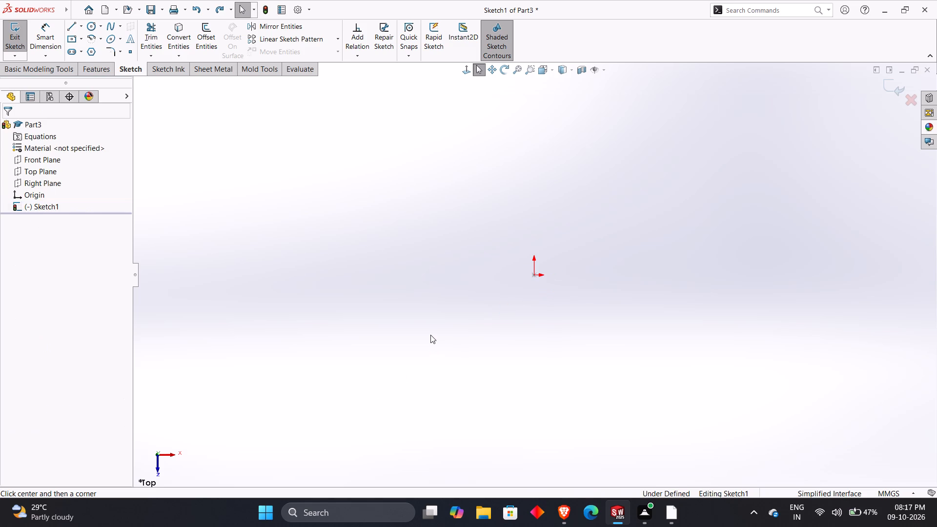
Sketch a center rectangle about 157 × 113 mm, centred on the origin.
{"action": "left_click", "coordinate": [73, 38]}
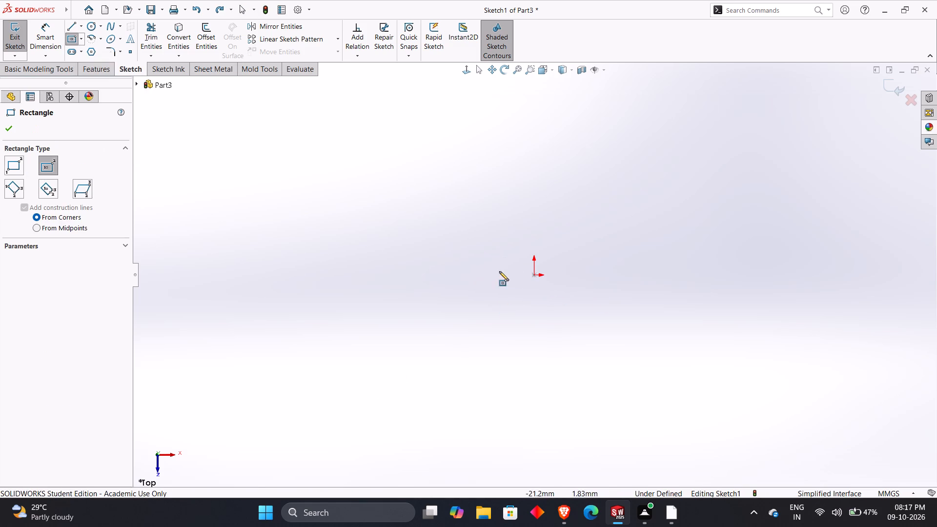
{"action": "left_click", "coordinate": [535, 277]}
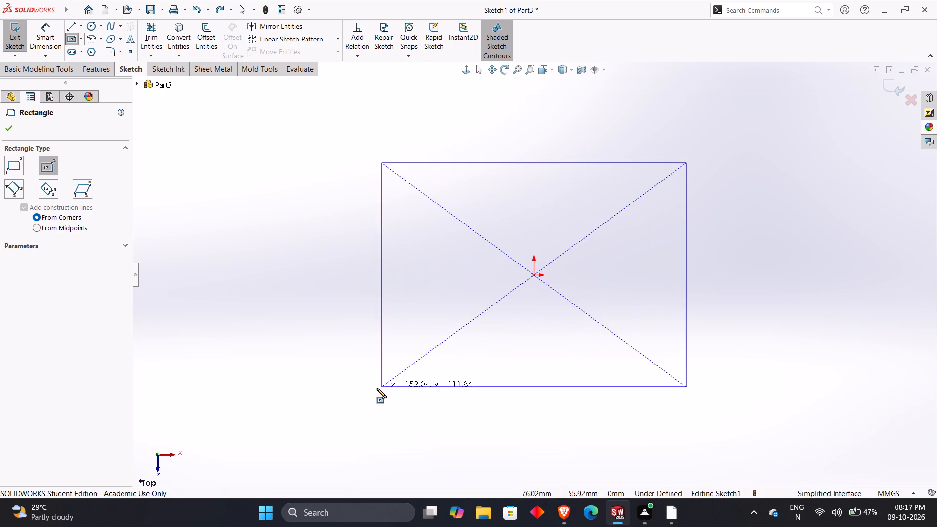
{"action": "left_click", "coordinate": [377, 388]}
Dimension the rectangle's width between its two vertical edges as 250 mm.
{"action": "right_click_drag", "start_coordinate": [315, 397], "coordinate": [296, 184]}
{"action": "left_click", "coordinate": [378, 217]}
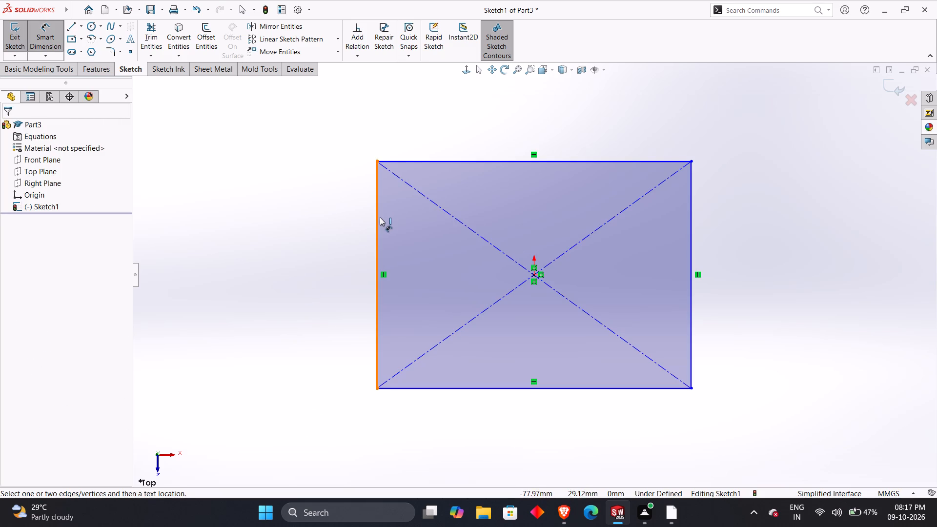
{"action": "left_click_drag", "start_coordinate": [692, 249], "coordinate": [689, 256]}
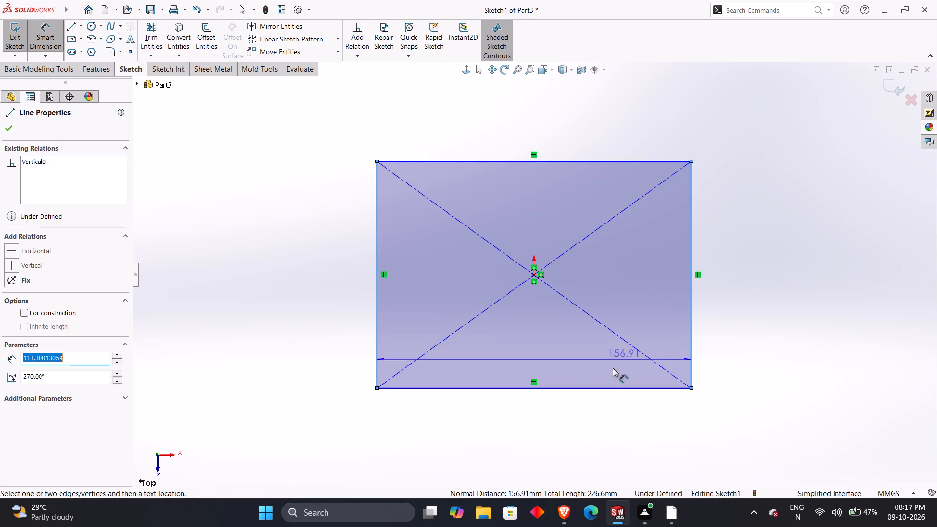
{"action": "left_click", "coordinate": [544, 420]}
{"action": "type", "text": "250"}
{"action": "key", "text": "Return"}
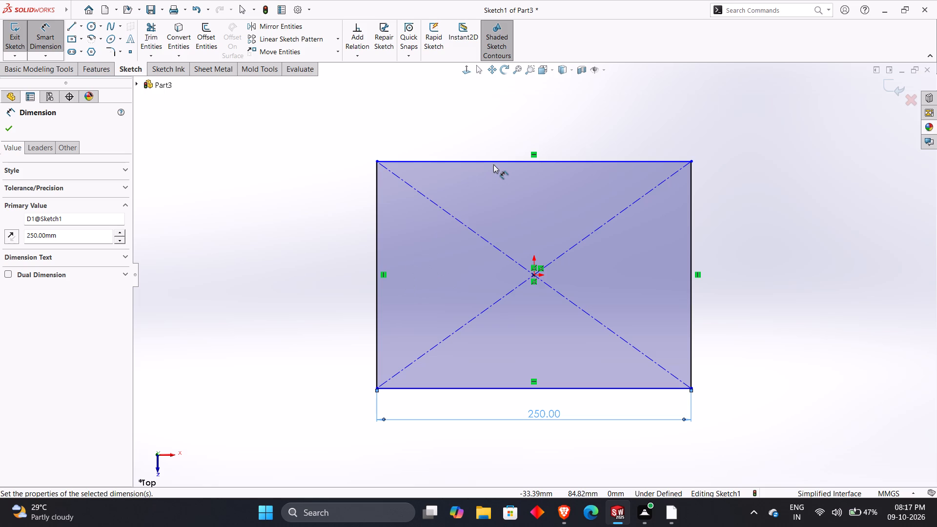
Dimension the rectangle's height between its two horizontal edges as 200 mm.
{"action": "left_click", "coordinate": [494, 161]}
{"action": "left_click", "coordinate": [509, 391]}
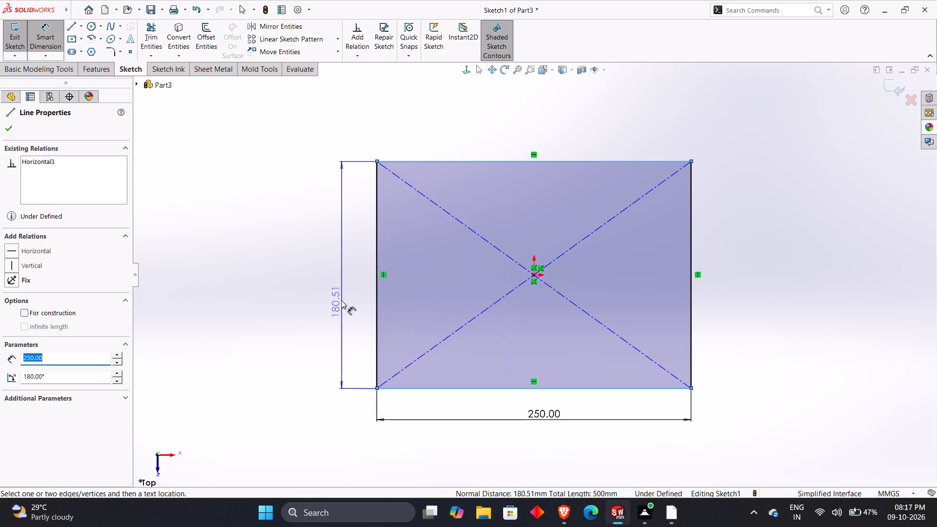
{"action": "left_click", "coordinate": [339, 296]}
{"action": "type", "text": "200"}
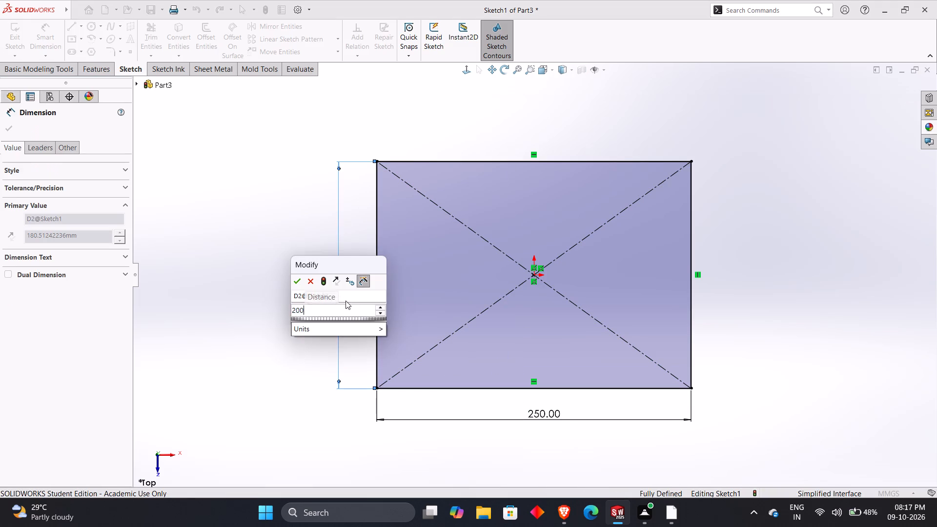
{"action": "key", "text": "Return"}
{"action": "left_click", "coordinate": [199, 333]}
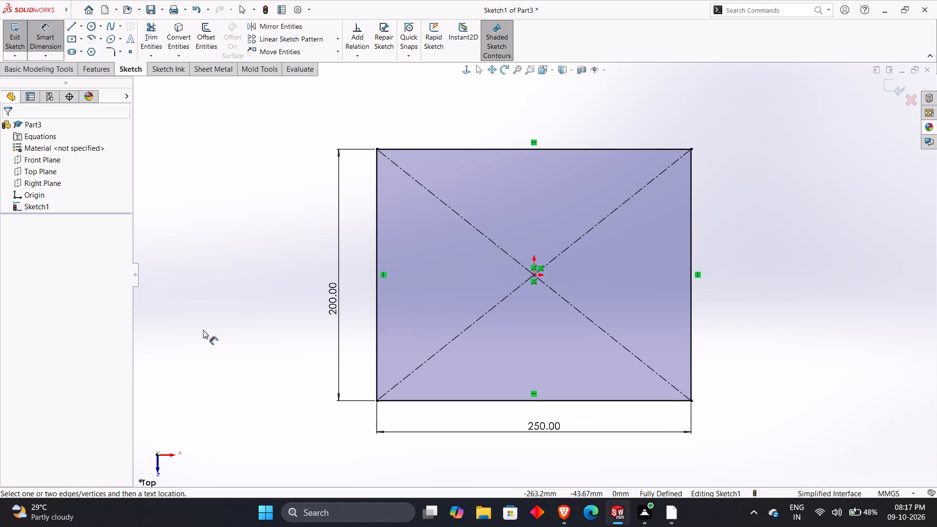
Extrude the 250 × 200 mm rectangle upward as a blind boss 26 mm deep.
{"action": "left_click", "coordinate": [89, 76]}
{"action": "left_click", "coordinate": [90, 73]}
{"action": "left_click", "coordinate": [20, 42]}
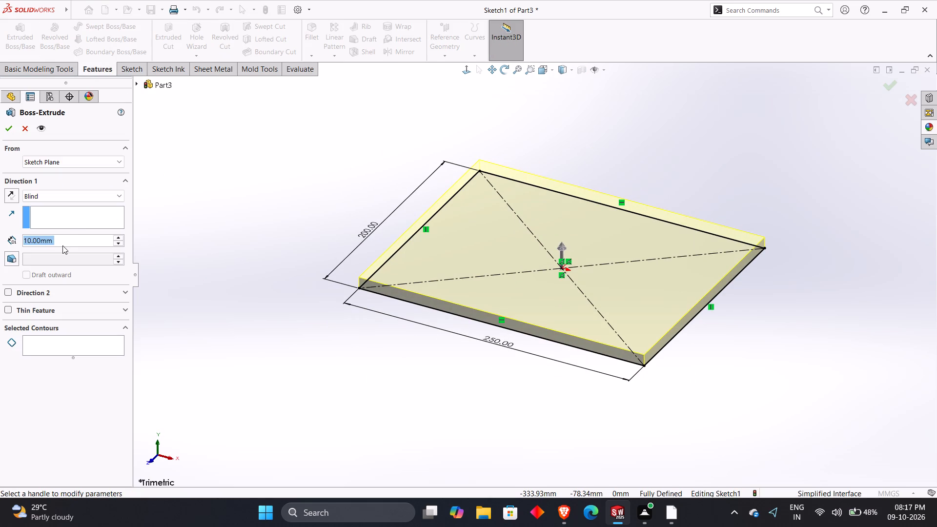
{"action": "type", "text": "26"}
{"action": "key", "text": "Return"}
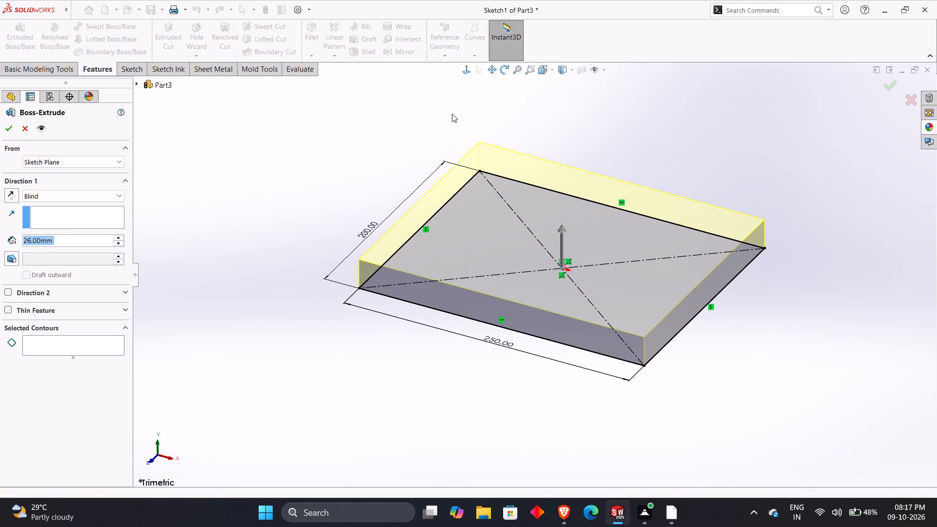
{"action": "left_click", "coordinate": [6, 131]}
{"action": "left_click", "coordinate": [230, 265]}
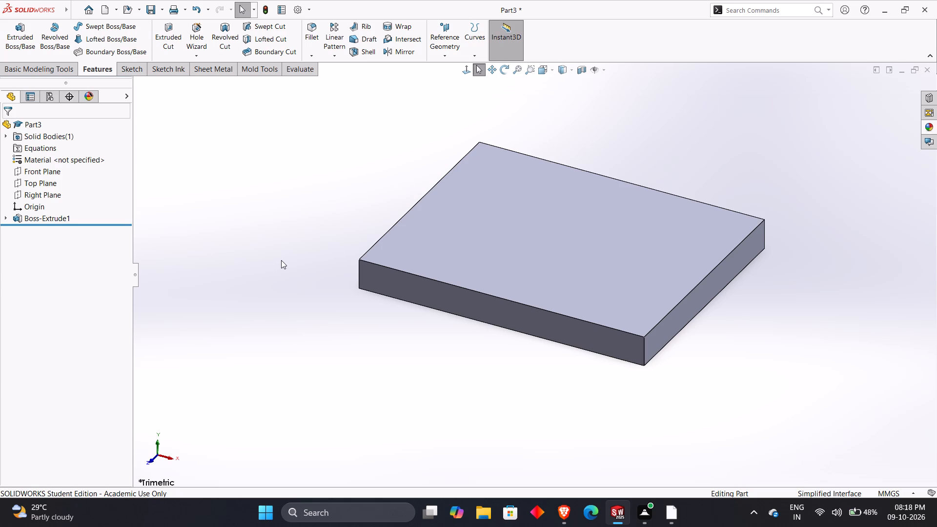
Save the new part in the ErrorReports folder under the file name "top plate".
{"action": "key", "text": "ctrl+s"}
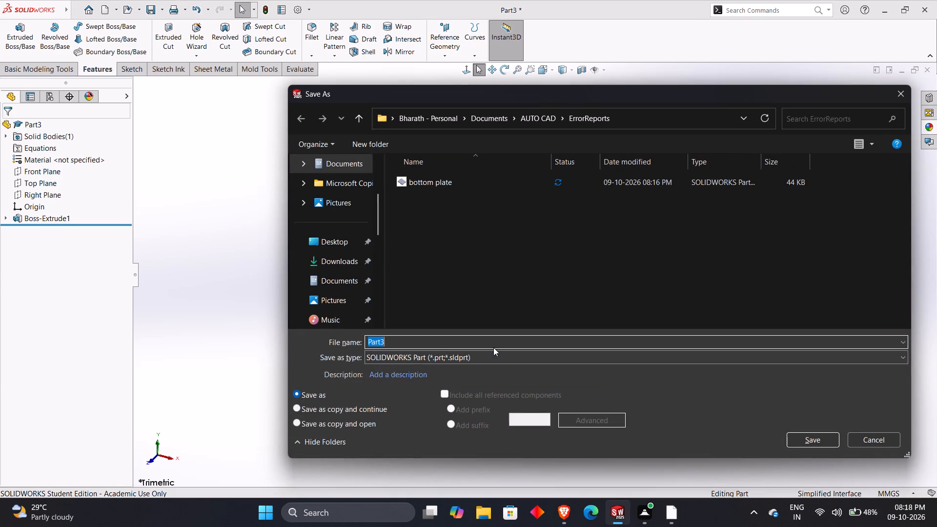
{"action": "type", "text": "top plate"}
{"action": "key", "text": "space"}
{"action": "key", "text": "Return"}
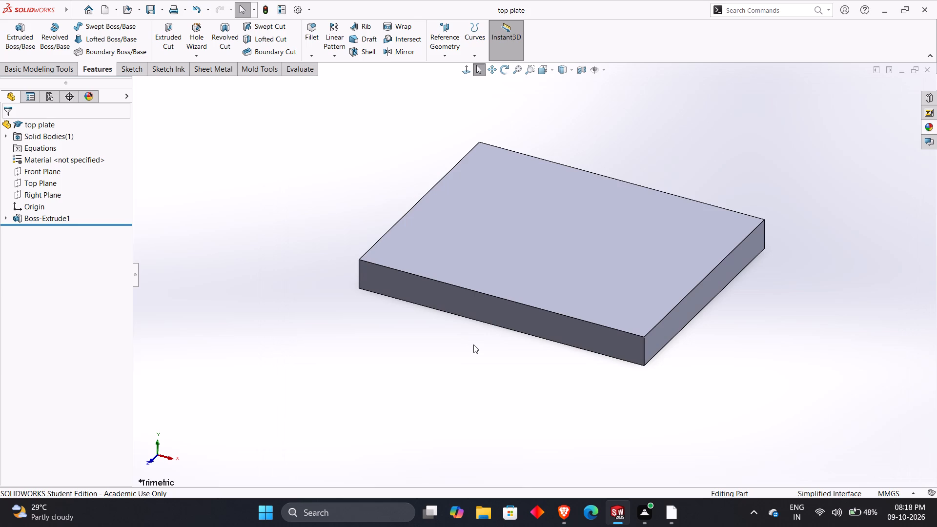
Create a new part document for the next mould plate.
{"action": "key", "text": "ctrl+n"}
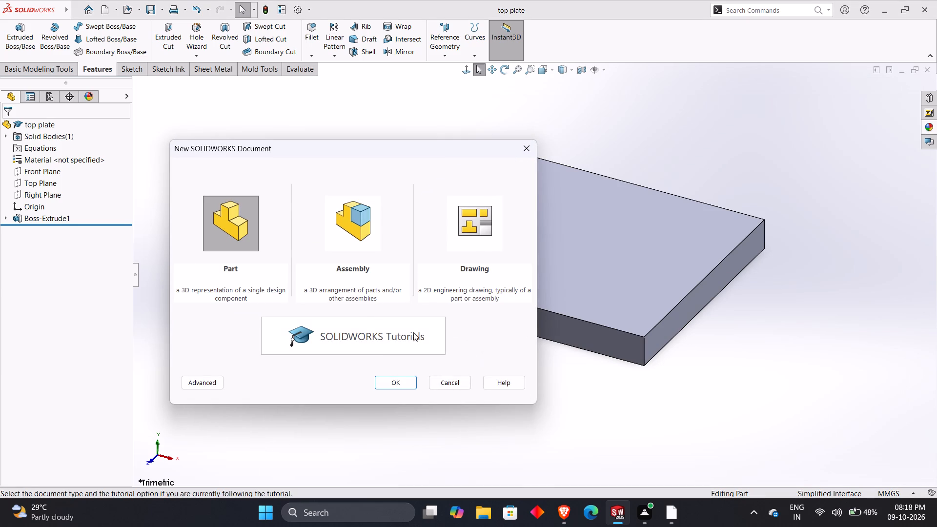
{"action": "left_click", "coordinate": [396, 382]}
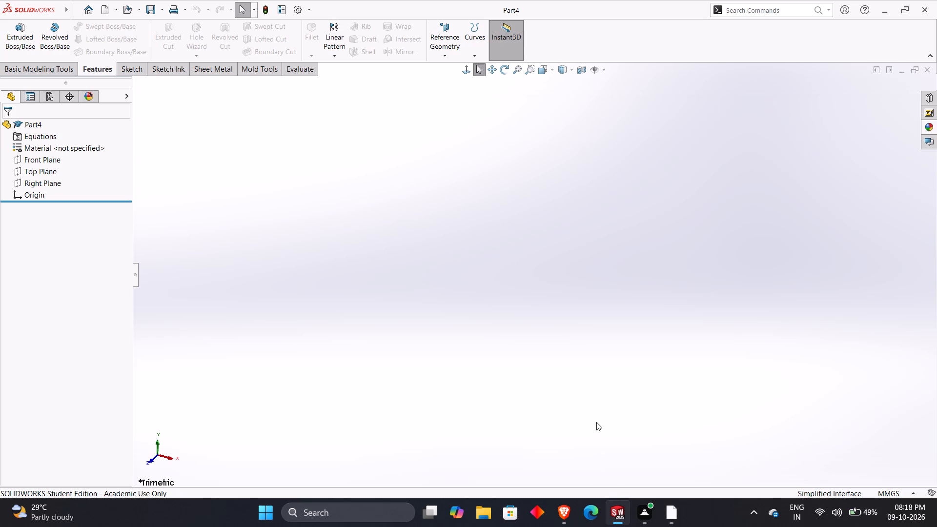
Switch to the AutoCAD drawing and examine the lower plates and their thickness dimensions in Section B-B.
{"action": "left_click", "coordinate": [672, 519]}
{"action": "left_click", "coordinate": [649, 451]}
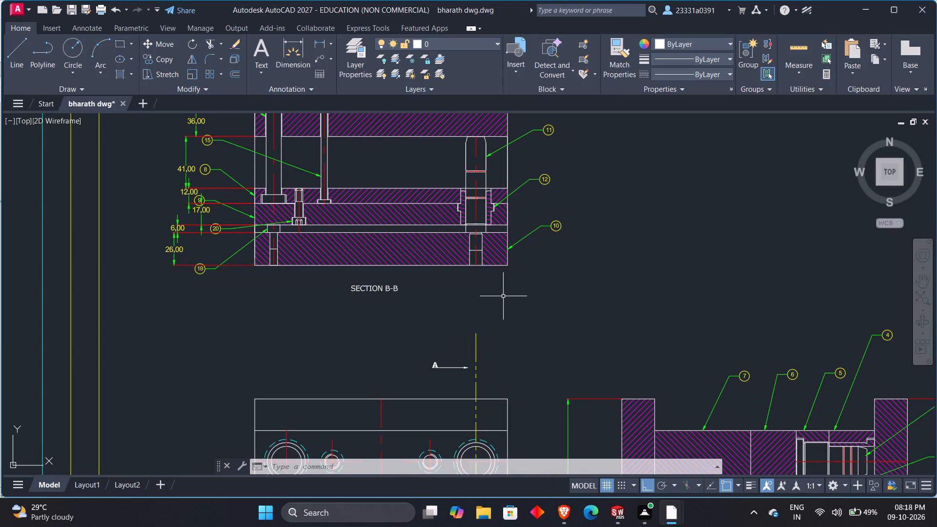
{"action": "middle_click_drag", "start_coordinate": [502, 300], "coordinate": [524, 361]}
{"action": "scroll", "coordinate": [293, 301], "scroll_direction": "up", "scroll_amount": 1}
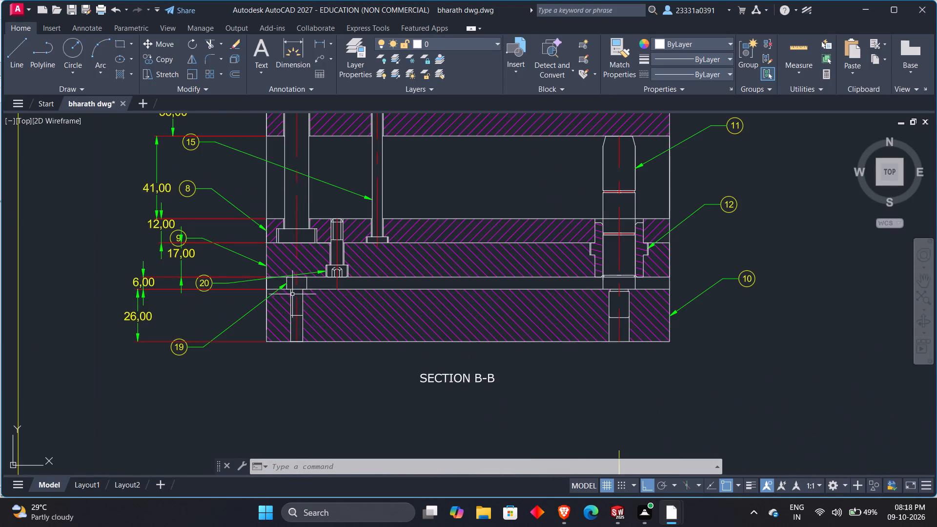
{"action": "scroll", "coordinate": [292, 285], "scroll_direction": "up", "scroll_amount": 2}
{"action": "scroll", "coordinate": [292, 283], "scroll_direction": "down", "scroll_amount": 3}
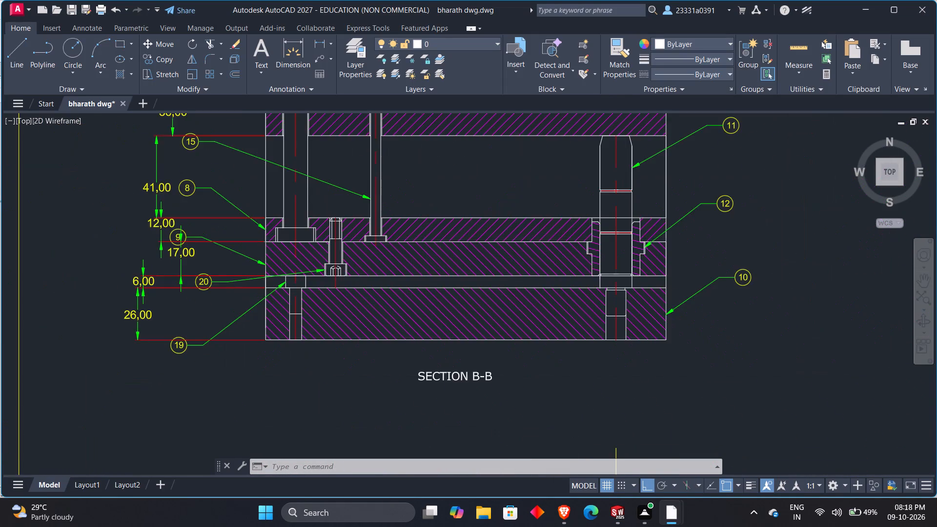
{"action": "middle_click_drag", "start_coordinate": [296, 291], "coordinate": [298, 330]}
{"action": "middle_click_drag", "start_coordinate": [468, 357], "coordinate": [454, 316]}
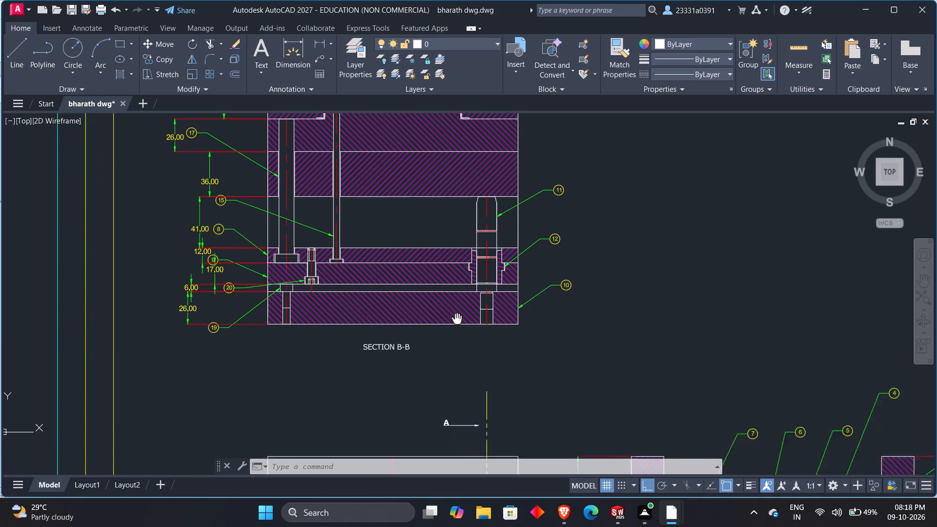
In Section A-A, dimension the height of the upper spacer block (item 7), placing the dimension beside the bottom plate.
{"action": "middle_click_drag", "start_coordinate": [454, 316], "coordinate": [389, 205]}
{"action": "middle_click_drag", "start_coordinate": [533, 331], "coordinate": [479, 187]}
{"action": "middle_click_drag", "start_coordinate": [497, 260], "coordinate": [472, 205]}
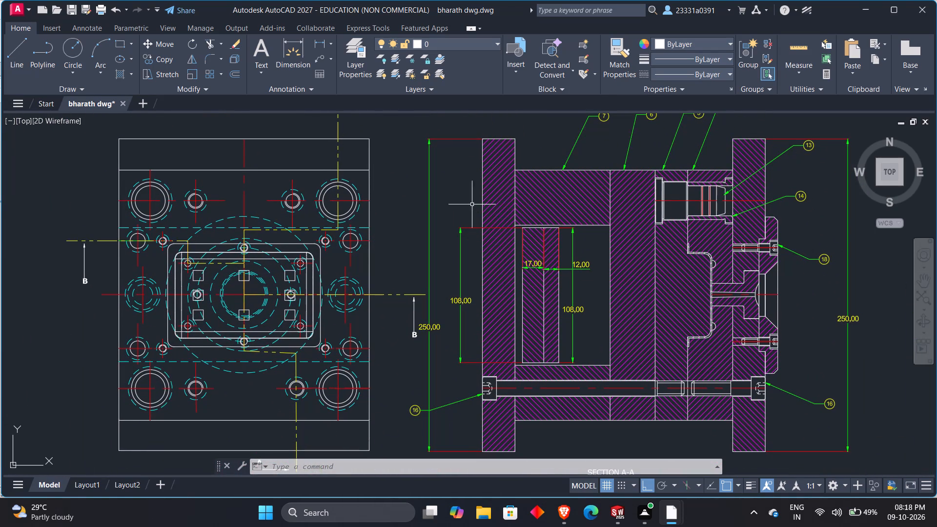
{"action": "left_click", "coordinate": [293, 53]}
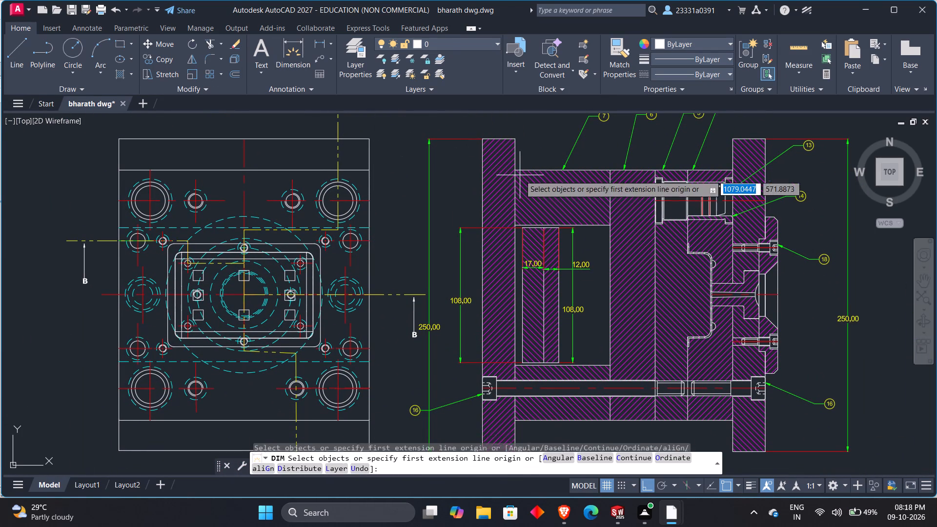
{"action": "left_click", "coordinate": [516, 169]}
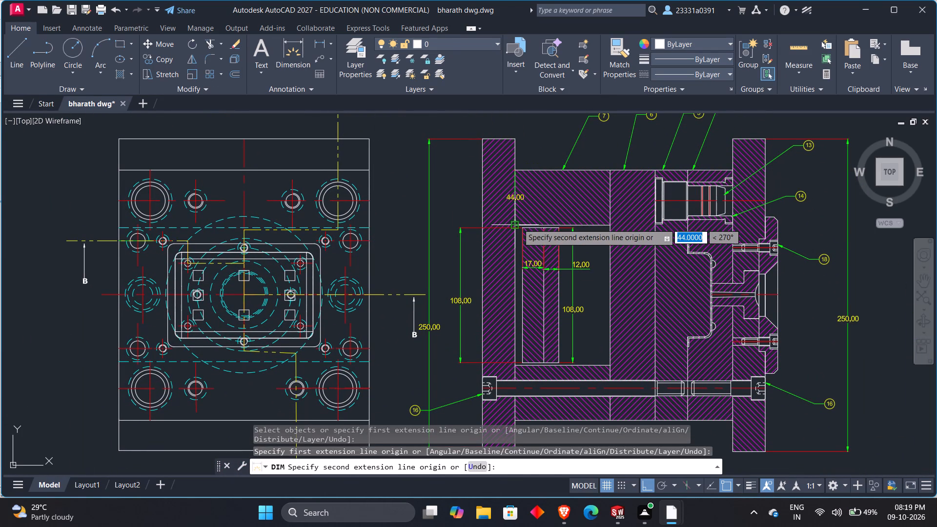
{"action": "left_click", "coordinate": [518, 223]}
{"action": "left_click", "coordinate": [461, 199]}
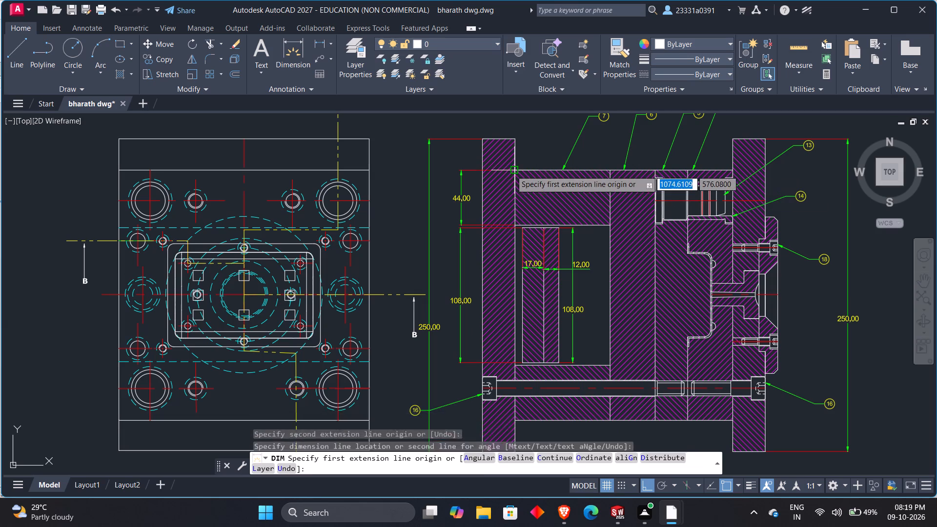
Dimension the same item 7 block's horizontal extent along its top edge, placing the dimension above the block.
{"action": "left_click", "coordinate": [515, 170]}
{"action": "left_click", "coordinate": [608, 173]}
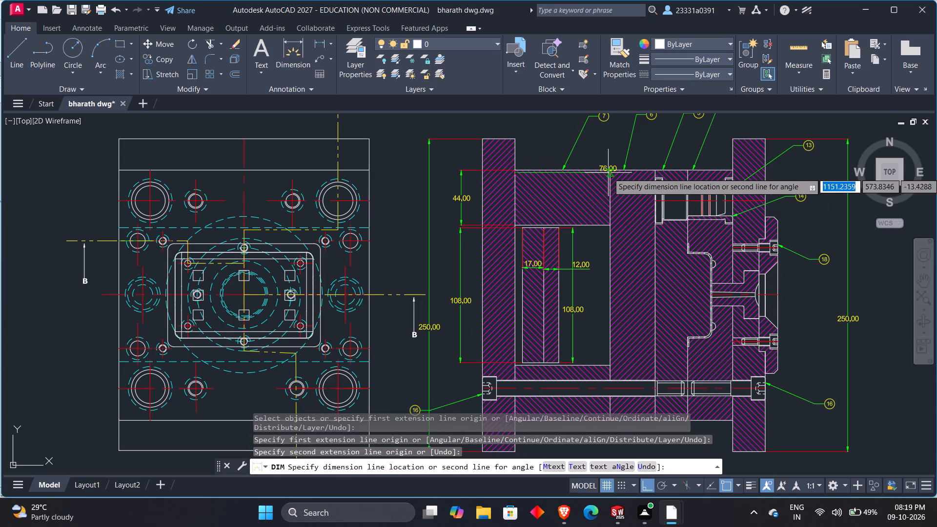
{"action": "left_click", "coordinate": [568, 147]}
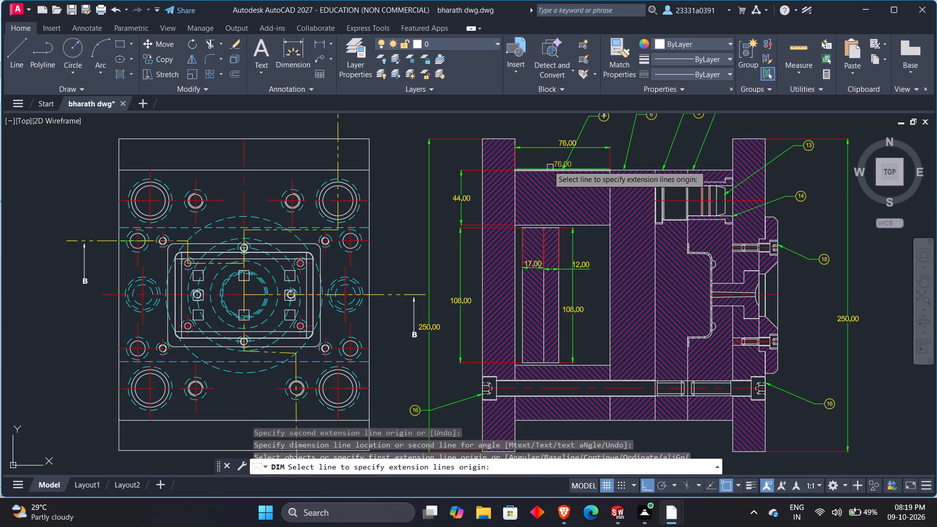
{"action": "left_click", "coordinate": [546, 163]}
{"action": "key", "text": "Escape"}
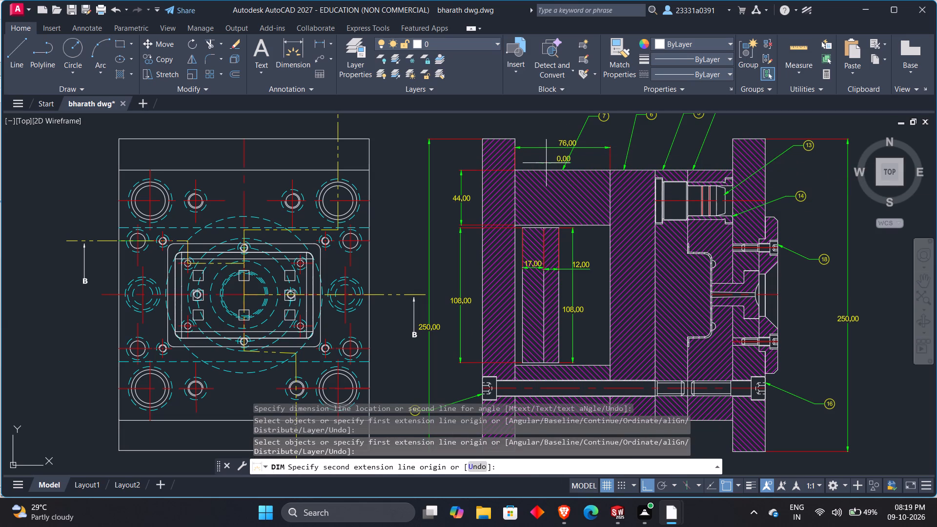
Examine the plate stack in Section B-B and compare it with the item 7 block in Section A-A.
{"action": "middle_click_drag", "start_coordinate": [504, 170], "coordinate": [575, 313]}
{"action": "middle_click_drag", "start_coordinate": [420, 182], "coordinate": [447, 257]}
{"action": "middle_click_drag", "start_coordinate": [302, 234], "coordinate": [306, 252]}
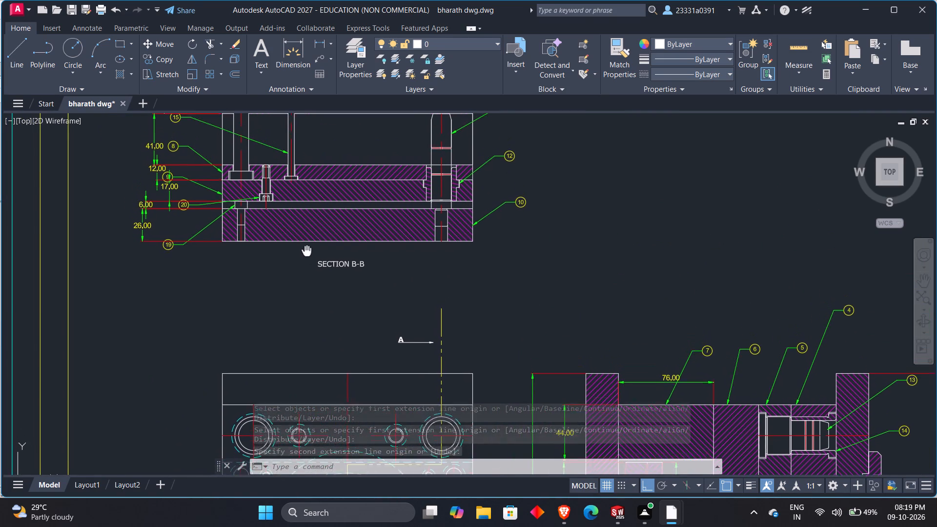
{"action": "middle_click_drag", "start_coordinate": [306, 252], "coordinate": [308, 259]}
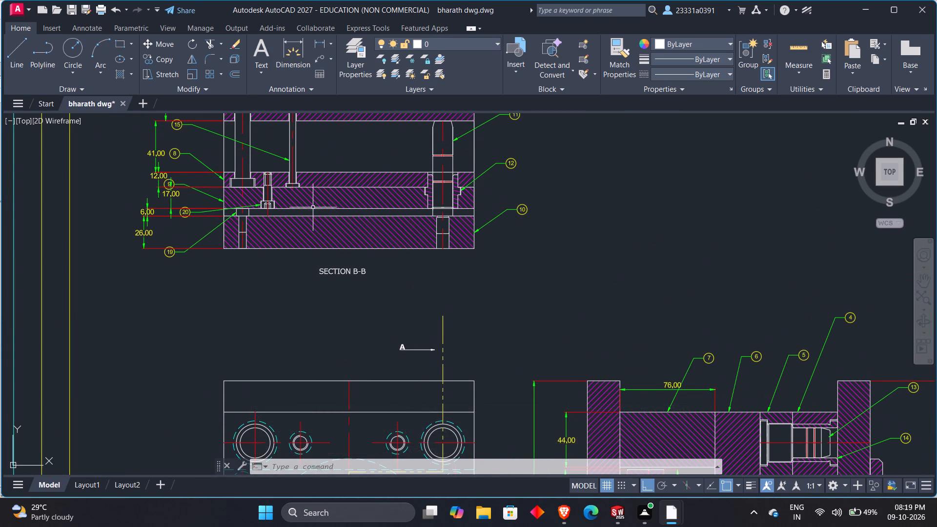
{"action": "middle_click_drag", "start_coordinate": [326, 155], "coordinate": [328, 182]}
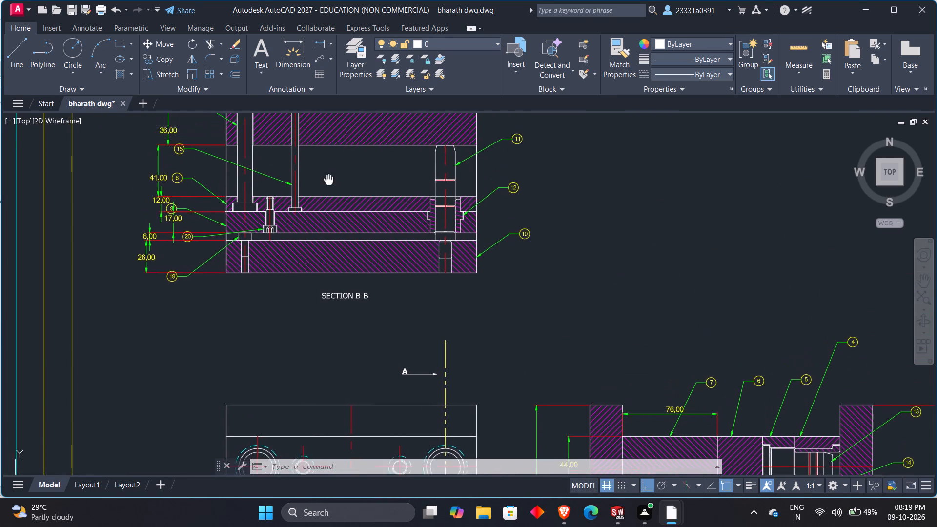
{"action": "middle_click_drag", "start_coordinate": [328, 182], "coordinate": [328, 243]}
{"action": "middle_click_drag", "start_coordinate": [327, 193], "coordinate": [328, 269]}
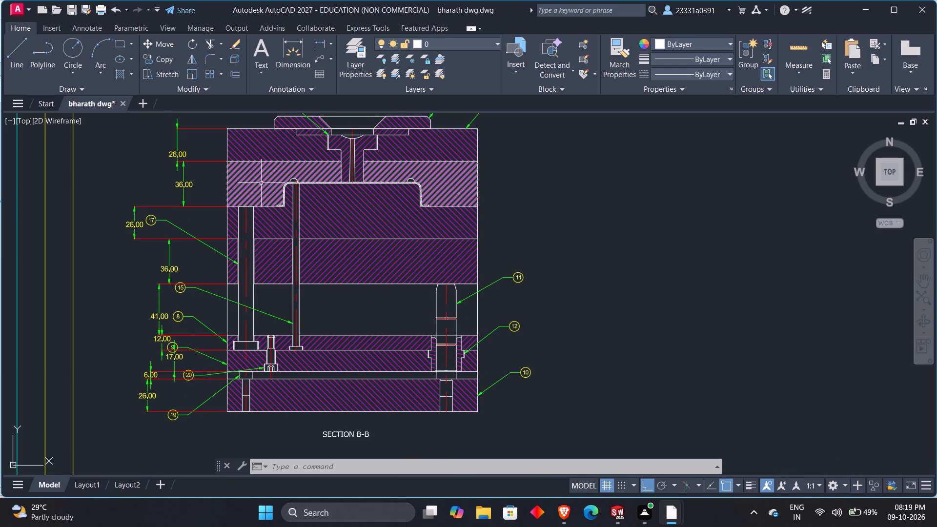
{"action": "middle_click_drag", "start_coordinate": [349, 273], "coordinate": [328, 241]}
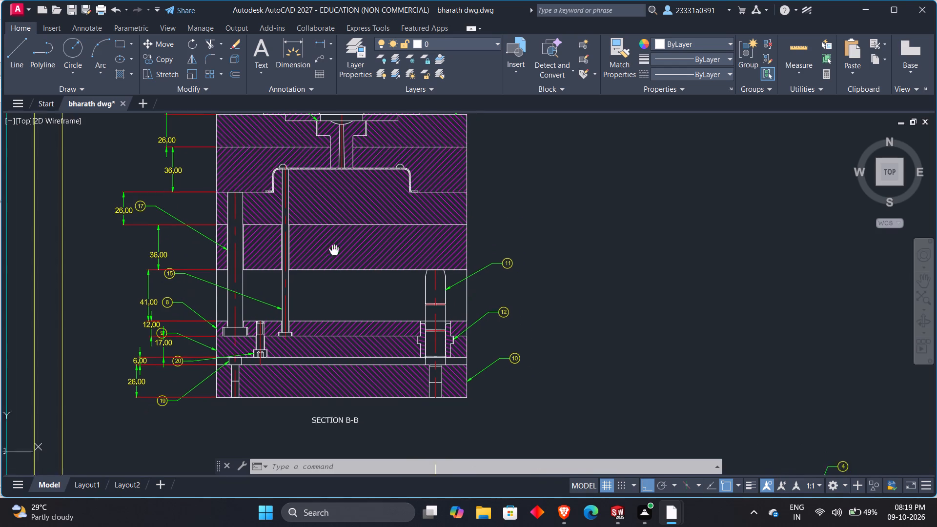
{"action": "middle_click_drag", "start_coordinate": [328, 241], "coordinate": [248, 119]}
{"action": "middle_click_drag", "start_coordinate": [570, 346], "coordinate": [540, 155]}
{"action": "middle_click_drag", "start_coordinate": [560, 299], "coordinate": [559, 259]}
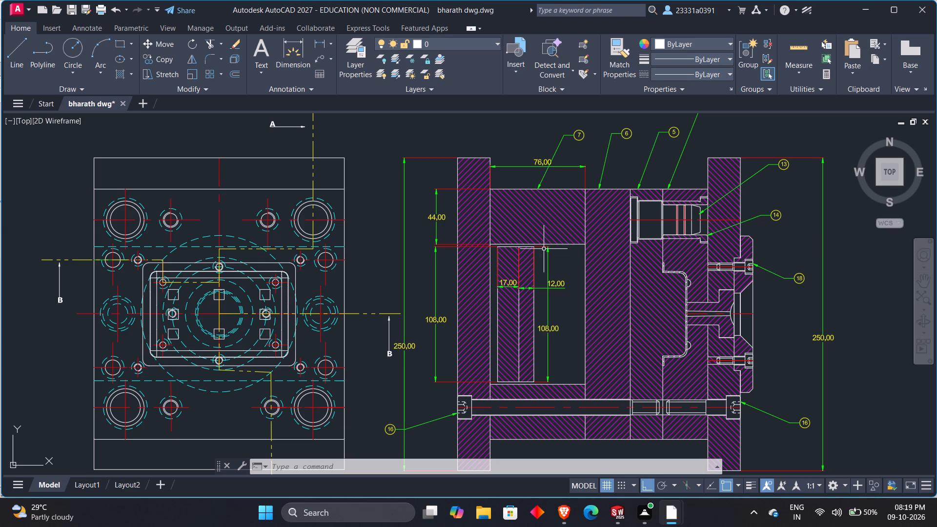
Back in SOLIDWORKS, sketch a center rectangle of about 92 × 85 mm on the Top Plane, centred on the origin.
{"action": "key", "text": "alt+Tab"}
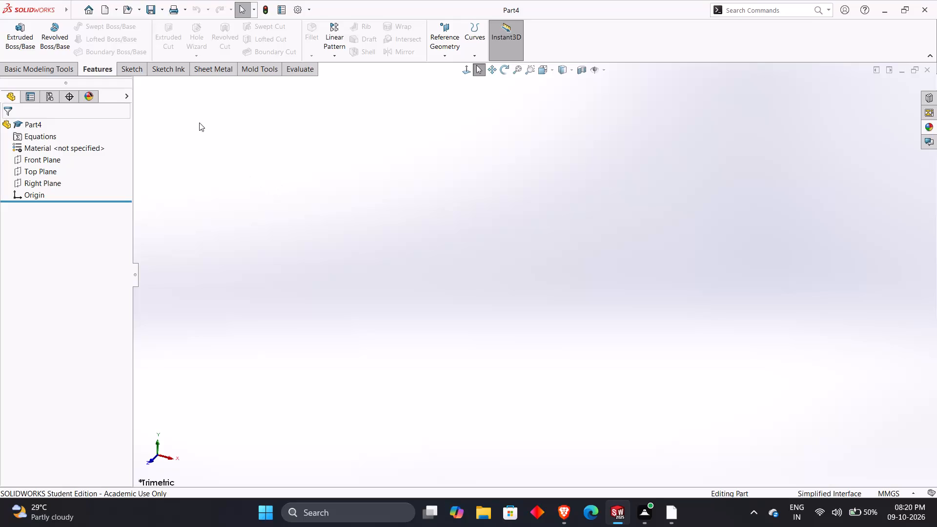
{"action": "left_click", "coordinate": [122, 71]}
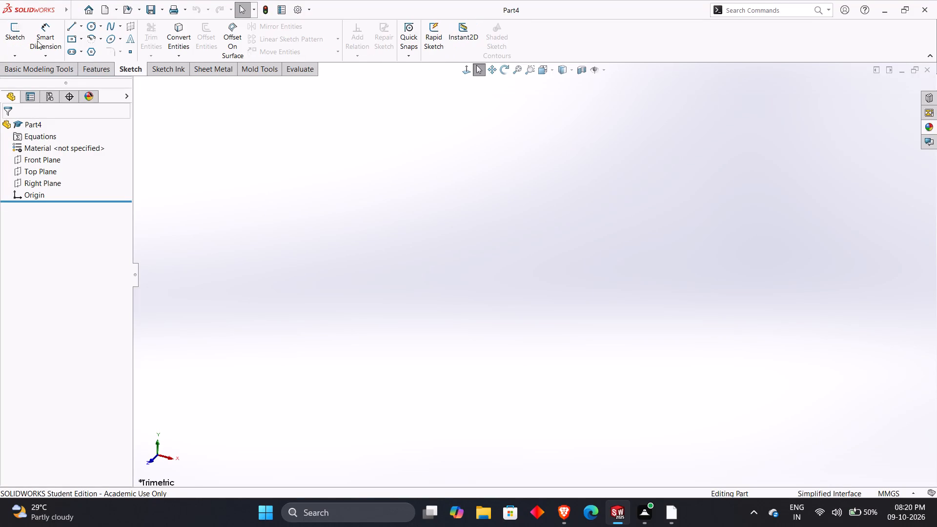
{"action": "left_click", "coordinate": [10, 33]}
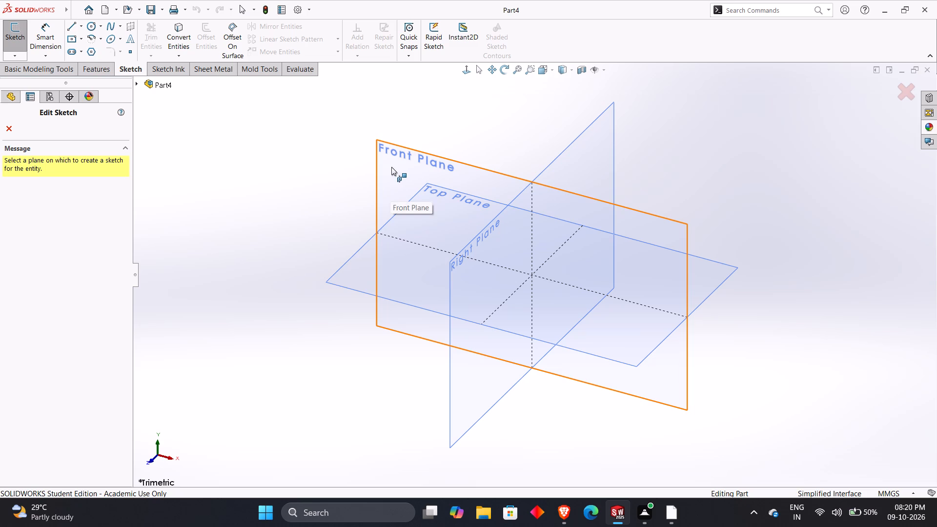
{"action": "left_click", "coordinate": [363, 259]}
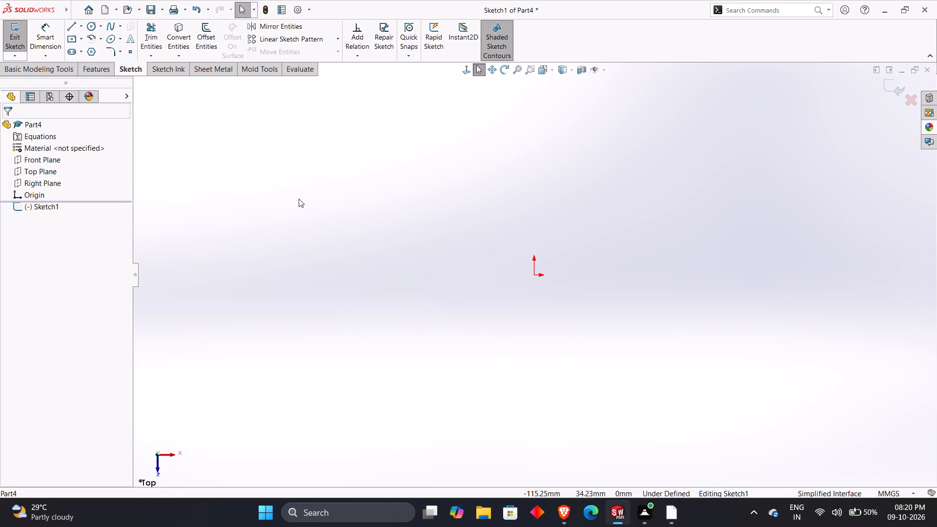
{"action": "left_click", "coordinate": [79, 39]}
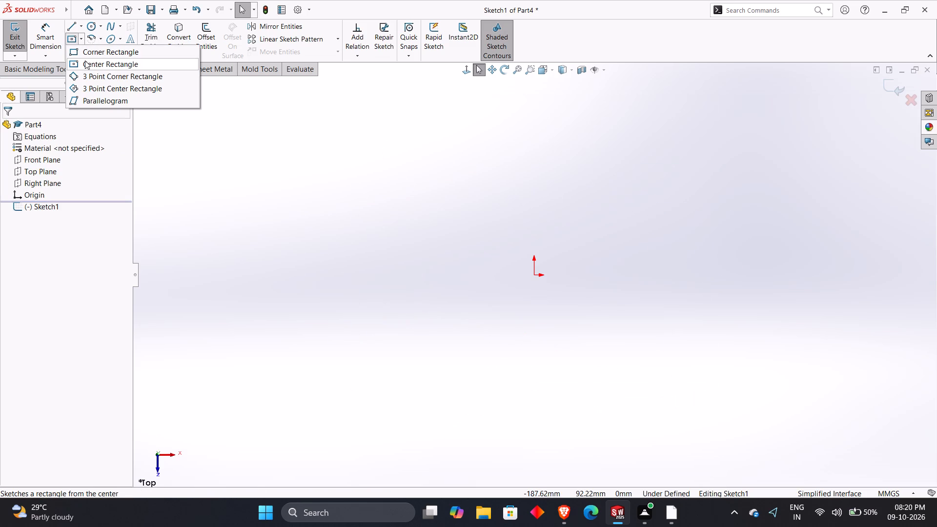
{"action": "left_click", "coordinate": [85, 61]}
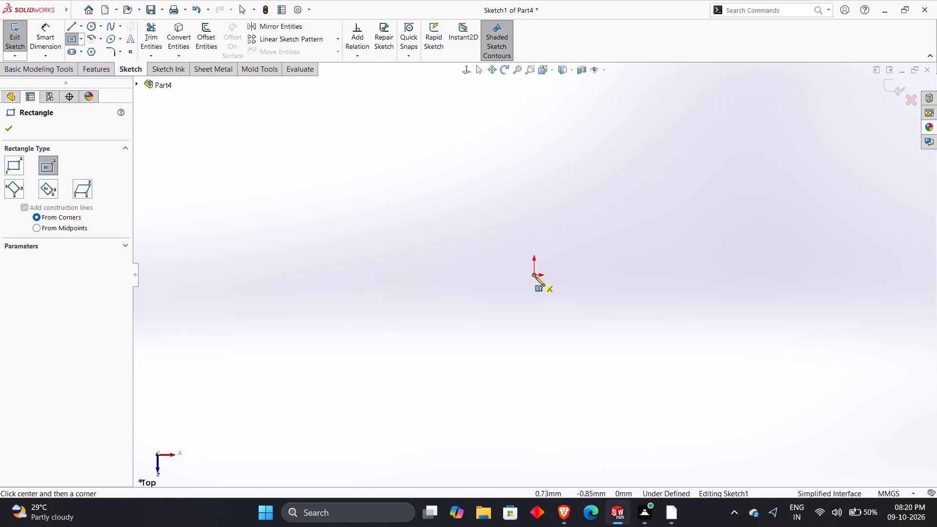
{"action": "left_click", "coordinate": [535, 277]}
{"action": "left_click", "coordinate": [442, 360]}
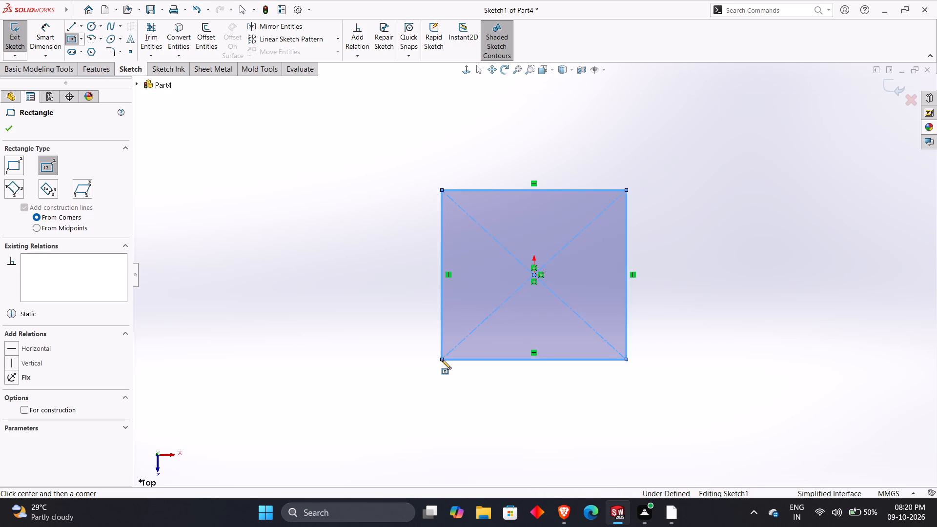
{"action": "key", "text": "Escape"}
Dimension the rectangle's height between its two horizontal edges as 44 mm, checking the value against the AutoCAD drawing.
{"action": "right_click_drag", "start_coordinate": [368, 356], "coordinate": [353, 196]}
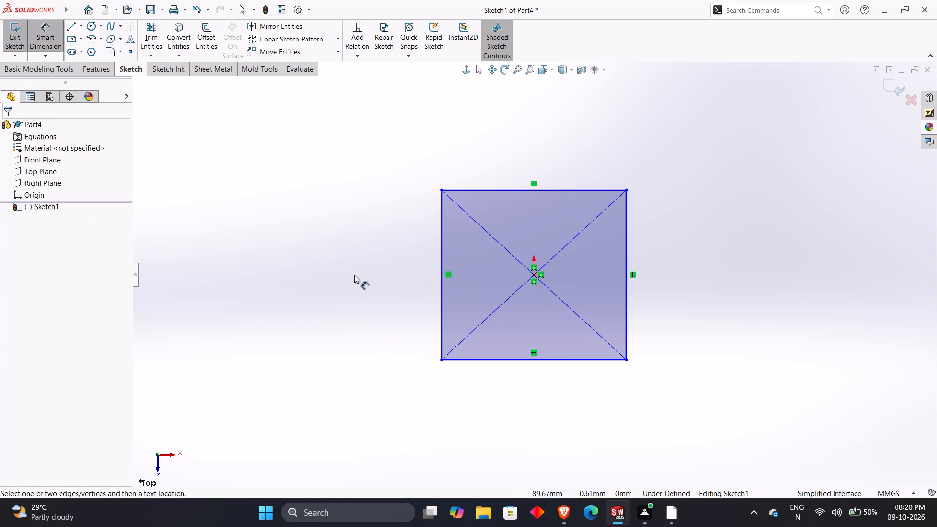
{"action": "key", "text": "alt+Tab"}
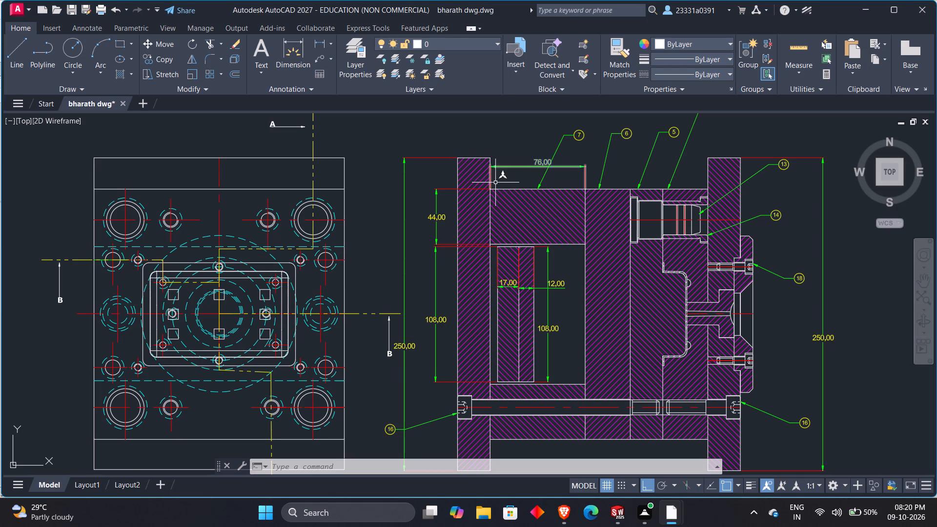
{"action": "key", "text": "alt+Tab"}
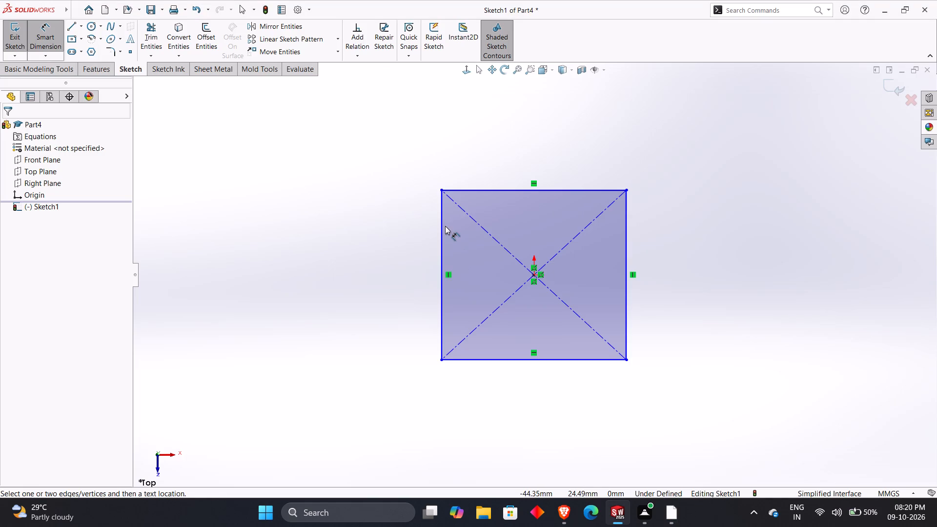
{"action": "left_click", "coordinate": [470, 191]}
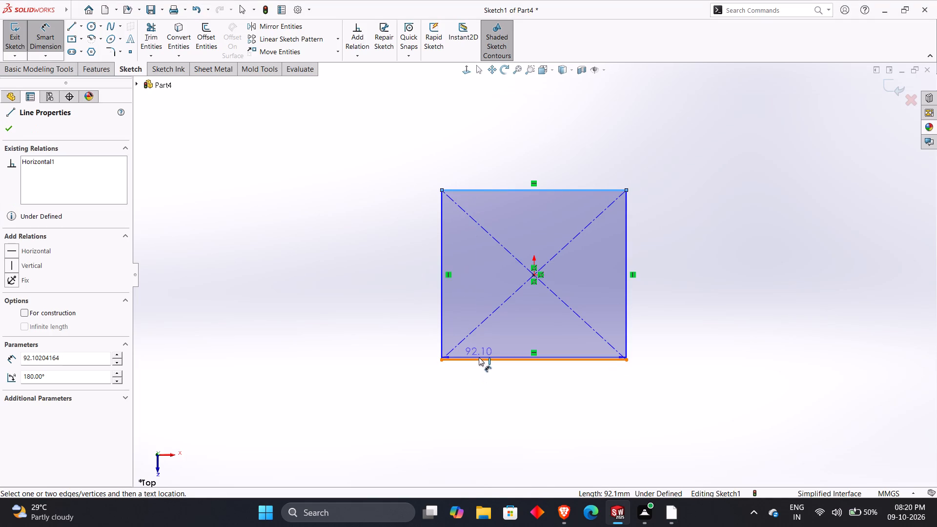
{"action": "left_click", "coordinate": [479, 357]}
{"action": "left_click", "coordinate": [382, 285]}
{"action": "type", "text": "44"}
{"action": "key", "text": "Return"}
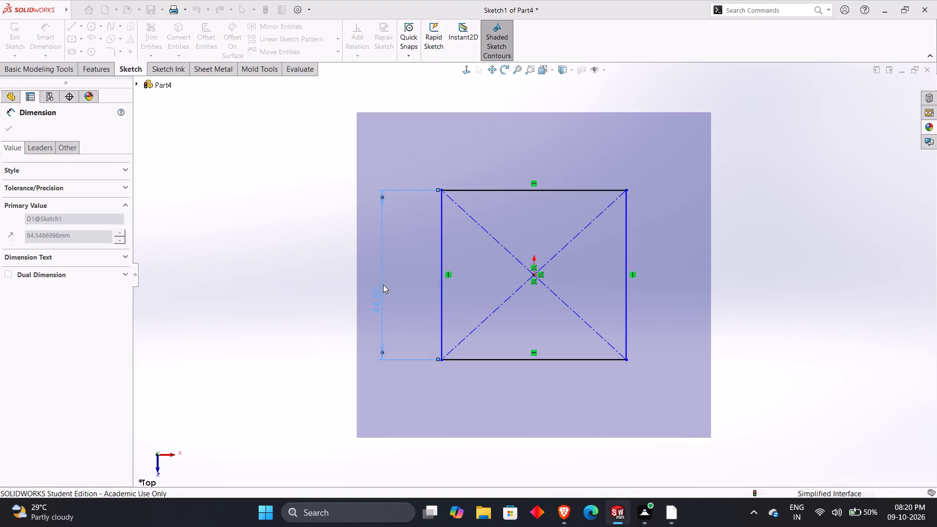
{"action": "left_click", "coordinate": [306, 267]}
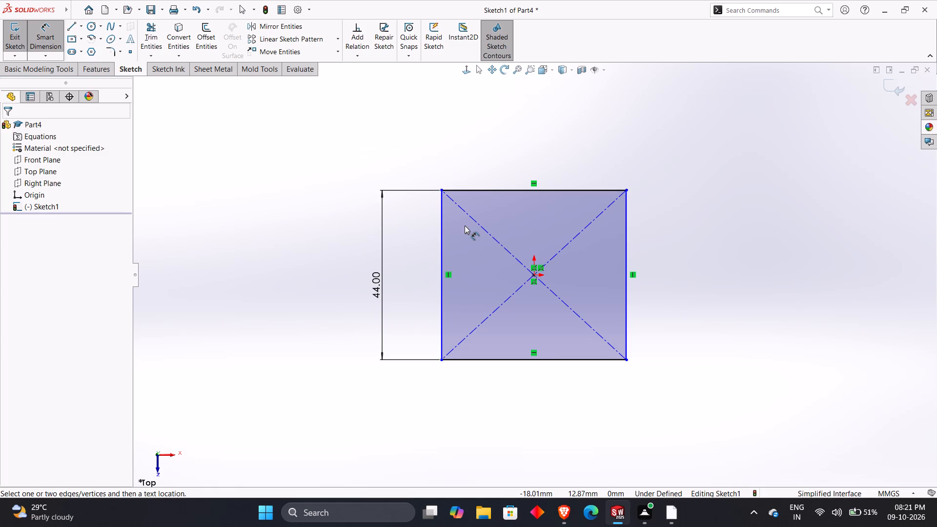
Dimension the rectangle's width between its two vertical edges as 200 mm.
{"action": "left_click", "coordinate": [444, 267]}
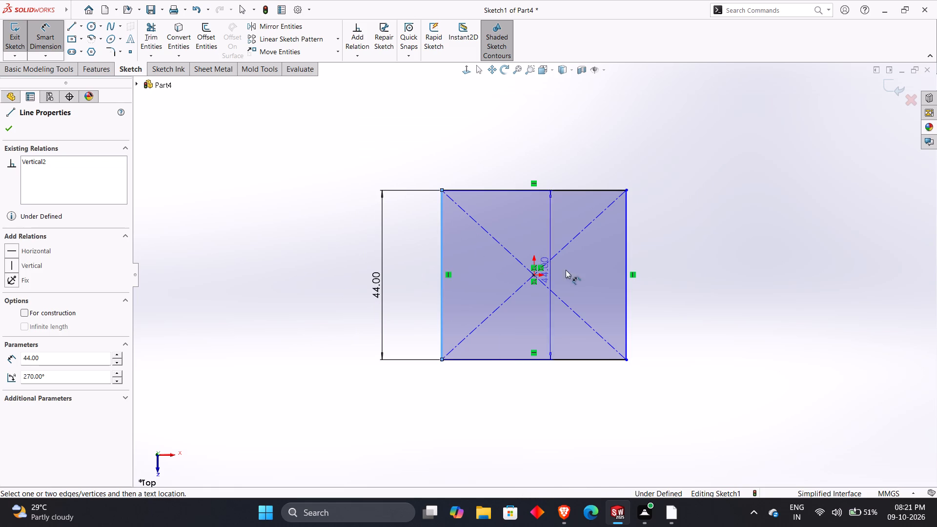
{"action": "left_click_drag", "start_coordinate": [625, 266], "coordinate": [625, 276]}
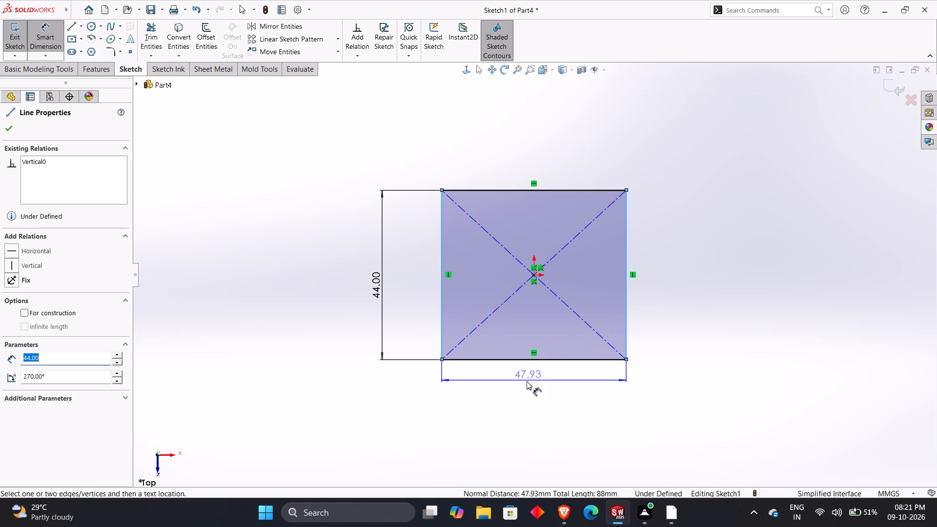
{"action": "left_click", "coordinate": [527, 381]}
{"action": "type", "text": "200"}
{"action": "key", "text": "Return"}
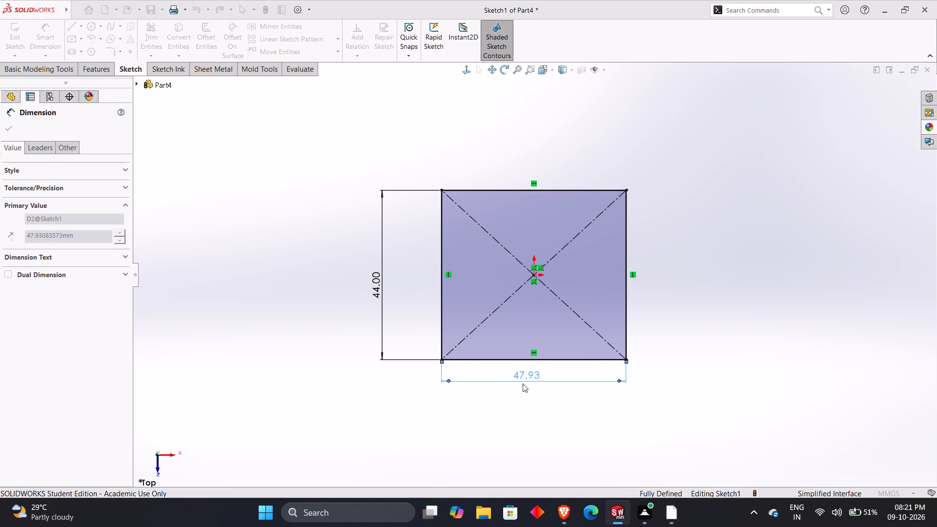
Extrude the 200 × 44 mm rectangle as a blind boss with a depth of 76 mm.
{"action": "left_click", "coordinate": [514, 427]}
{"action": "scroll", "coordinate": [515, 426], "scroll_direction": "down", "scroll_amount": 2}
{"action": "scroll", "coordinate": [515, 425], "scroll_direction": "up", "scroll_amount": 3}
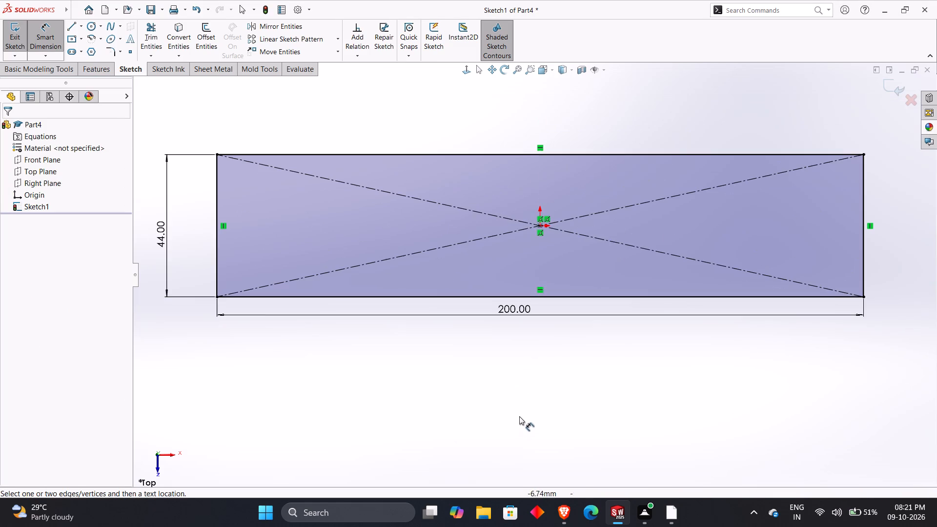
{"action": "scroll", "coordinate": [544, 205], "scroll_direction": "up", "scroll_amount": 1}
{"action": "scroll", "coordinate": [545, 182], "scroll_direction": "down", "scroll_amount": 1}
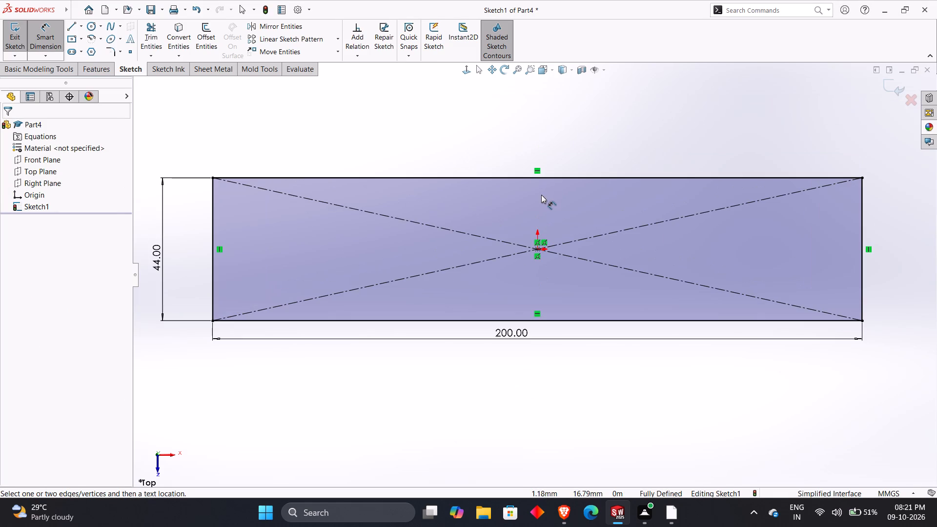
{"action": "key", "text": "Escape"}
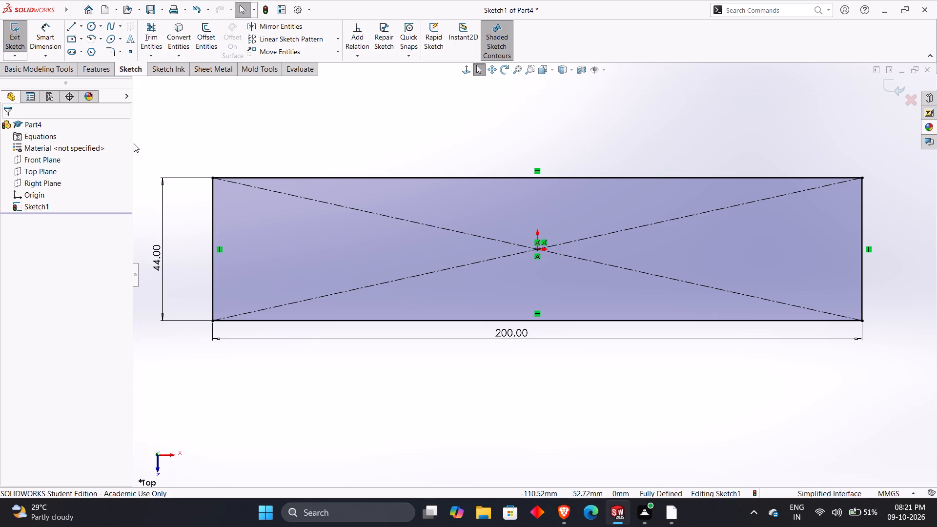
{"action": "left_click", "coordinate": [96, 71]}
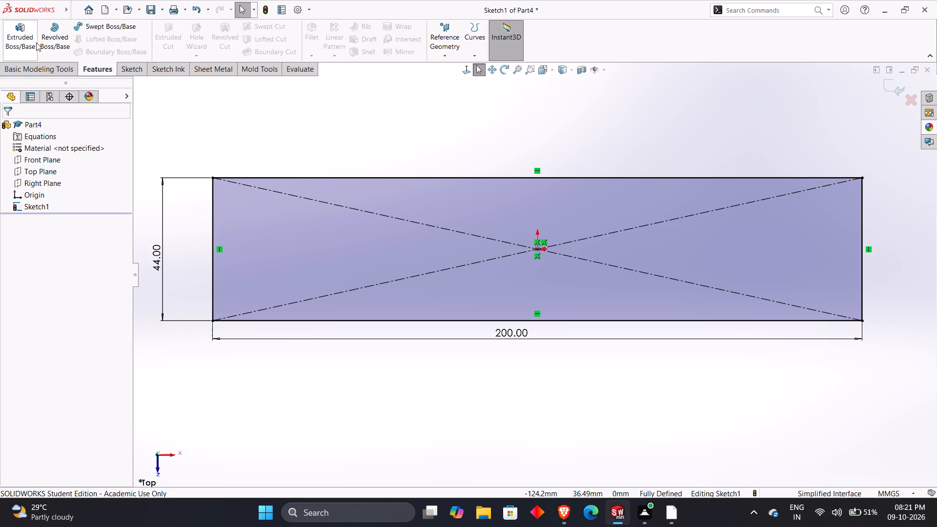
{"action": "left_click", "coordinate": [27, 40]}
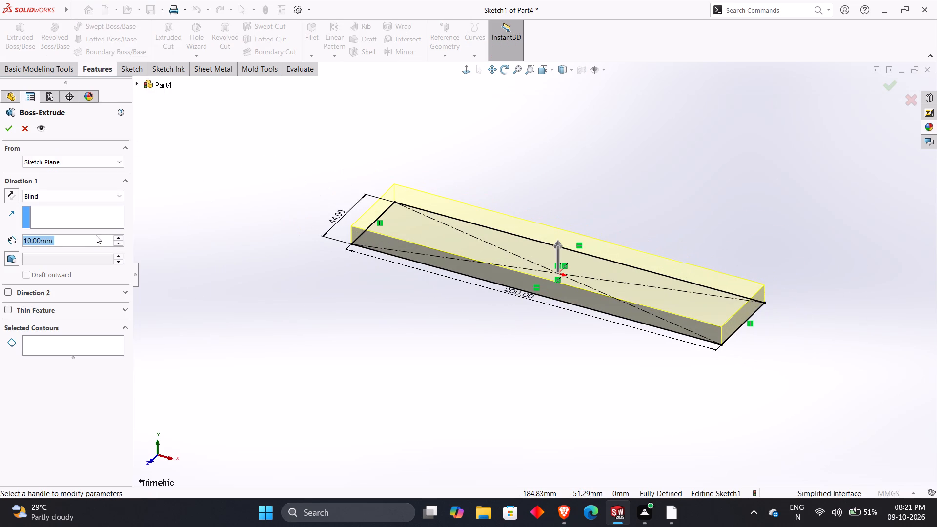
{"action": "left_click", "coordinate": [95, 239]}
{"action": "left_click", "coordinate": [95, 239]}
{"action": "type", "text": "76"}
{"action": "key", "text": "Return"}
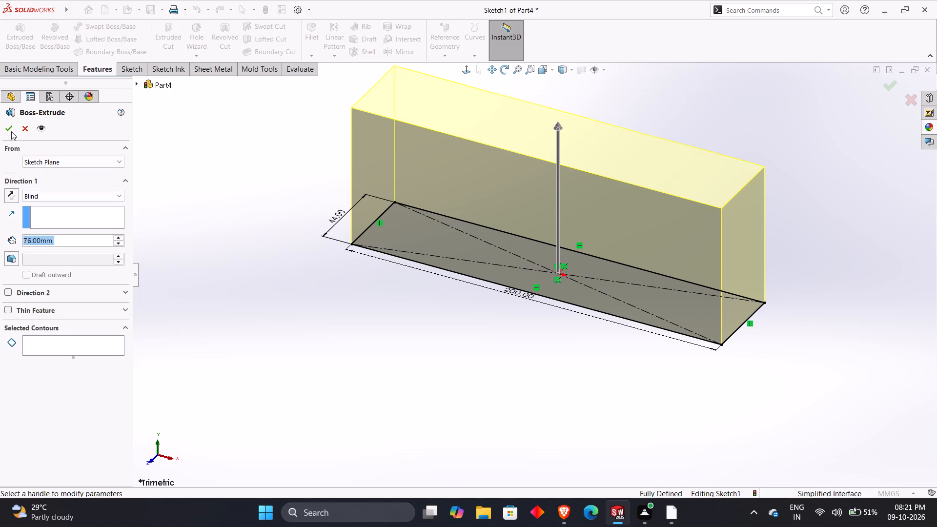
{"action": "left_click", "coordinate": [11, 131]}
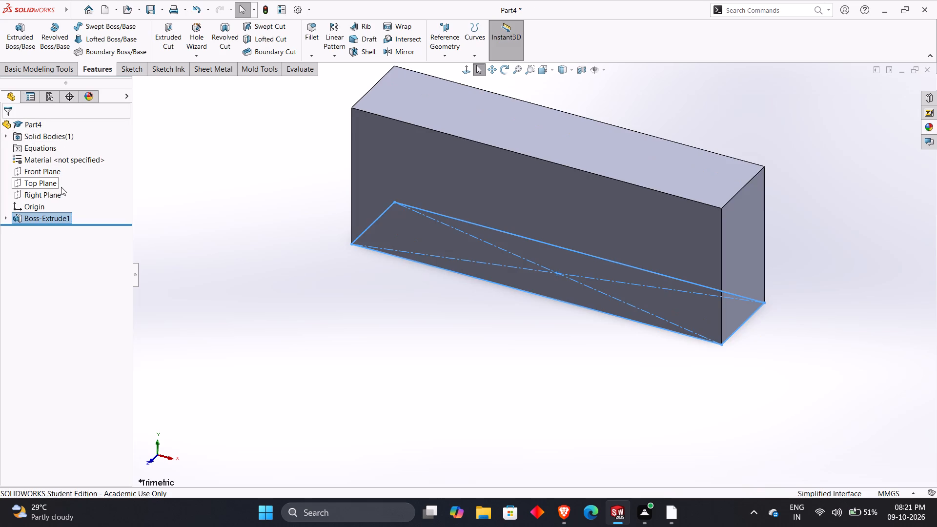
{"action": "left_click", "coordinate": [177, 233]}
Save the part as "spacer block" in the ErrorReports folder alongside the top and bottom plates.
{"action": "middle_click_drag", "start_coordinate": [282, 236], "coordinate": [237, 387]}
{"action": "middle_click_drag", "start_coordinate": [317, 227], "coordinate": [290, 308]}
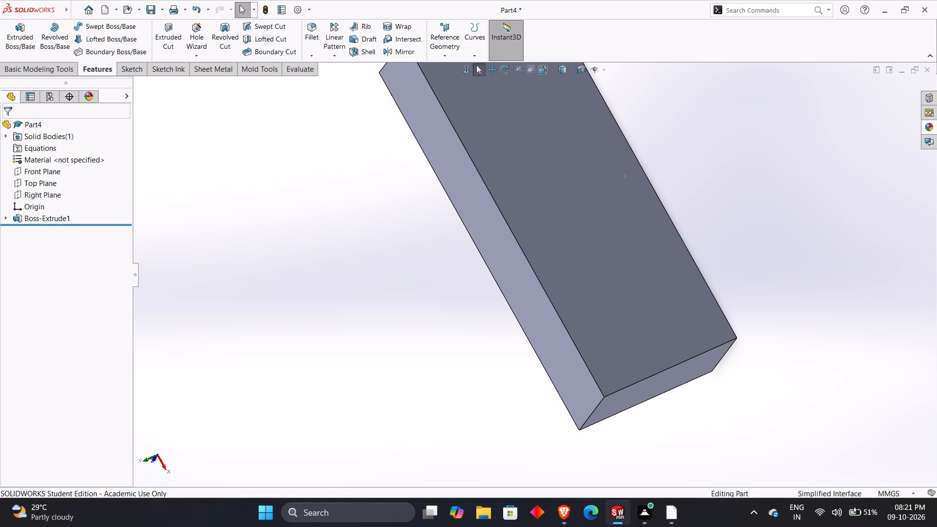
{"action": "key", "text": "ctrl+s"}
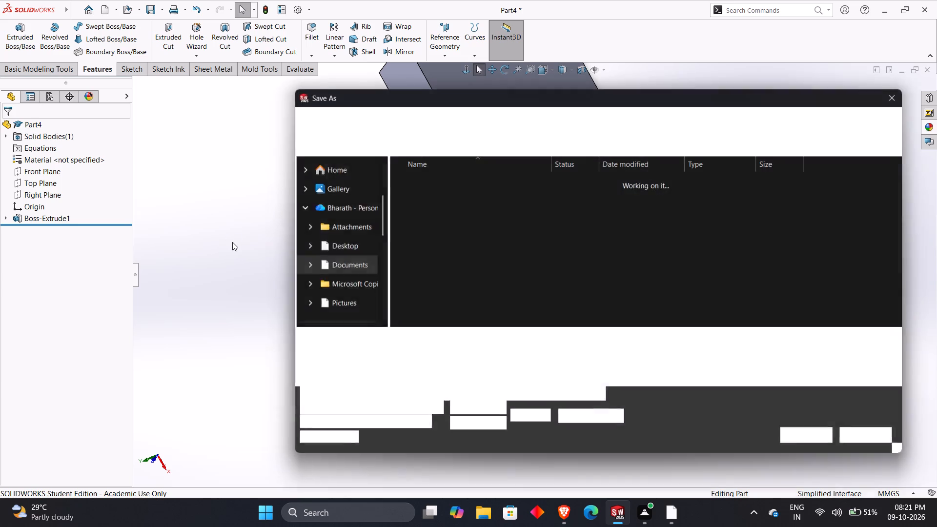
{"action": "type", "text": "spacer block"}
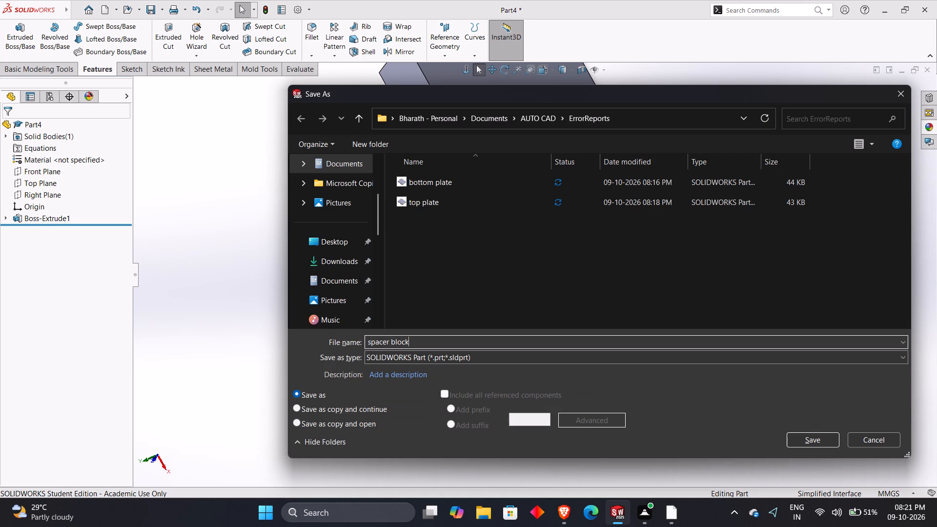
{"action": "key", "text": "Return"}
Inspect the spacer block from several sides.
{"action": "middle_click_drag", "start_coordinate": [332, 231], "coordinate": [295, 307]}
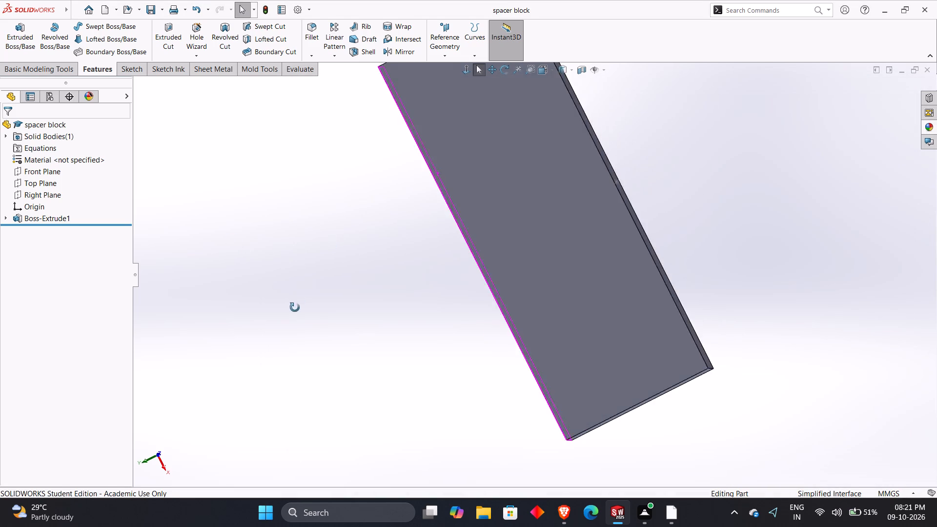
{"action": "middle_click_drag", "start_coordinate": [295, 307], "coordinate": [248, 370]}
{"action": "middle_click_drag", "start_coordinate": [340, 234], "coordinate": [221, 341]}
{"action": "middle_click_drag", "start_coordinate": [318, 251], "coordinate": [261, 346]}
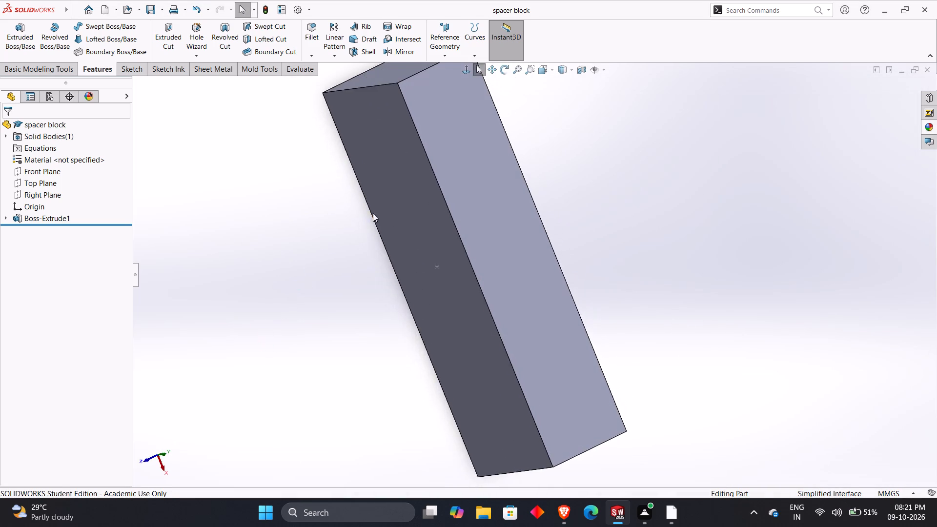
{"action": "middle_click_drag", "start_coordinate": [373, 213], "coordinate": [250, 328]}
{"action": "middle_click_drag", "start_coordinate": [333, 210], "coordinate": [256, 293]}
{"action": "middle_click_drag", "start_coordinate": [288, 172], "coordinate": [379, 353]}
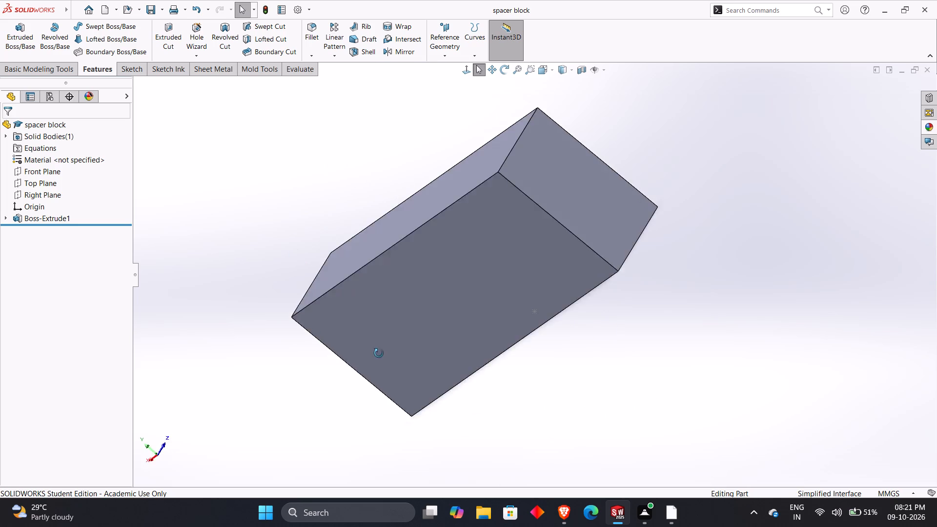
{"action": "middle_click_drag", "start_coordinate": [379, 353], "coordinate": [379, 351]}
{"action": "middle_click_drag", "start_coordinate": [346, 230], "coordinate": [517, 214]}
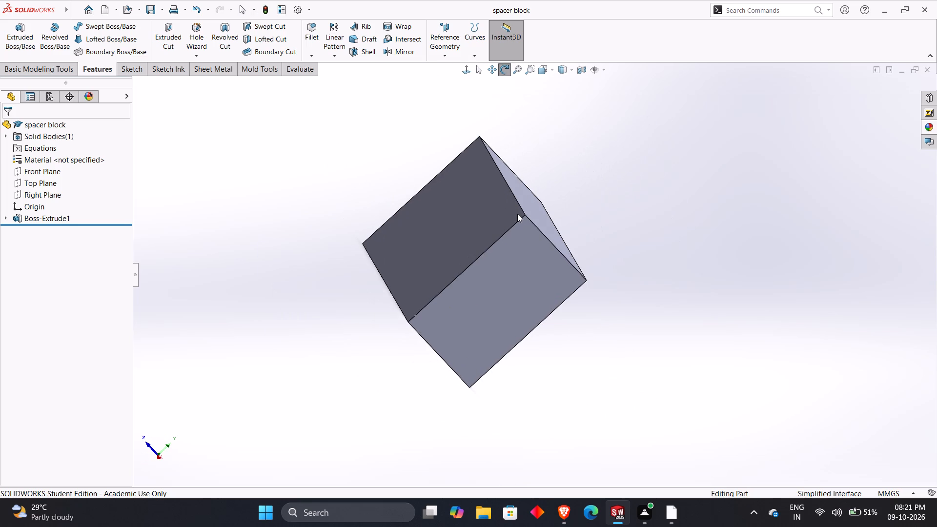
{"action": "middle_click_drag", "start_coordinate": [473, 193], "coordinate": [422, 264]}
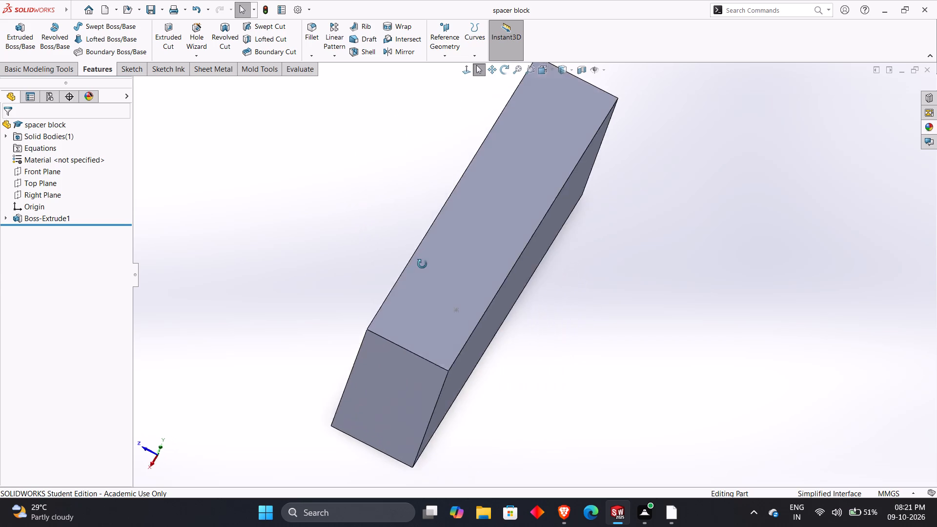
{"action": "middle_click_drag", "start_coordinate": [422, 264], "coordinate": [410, 242]}
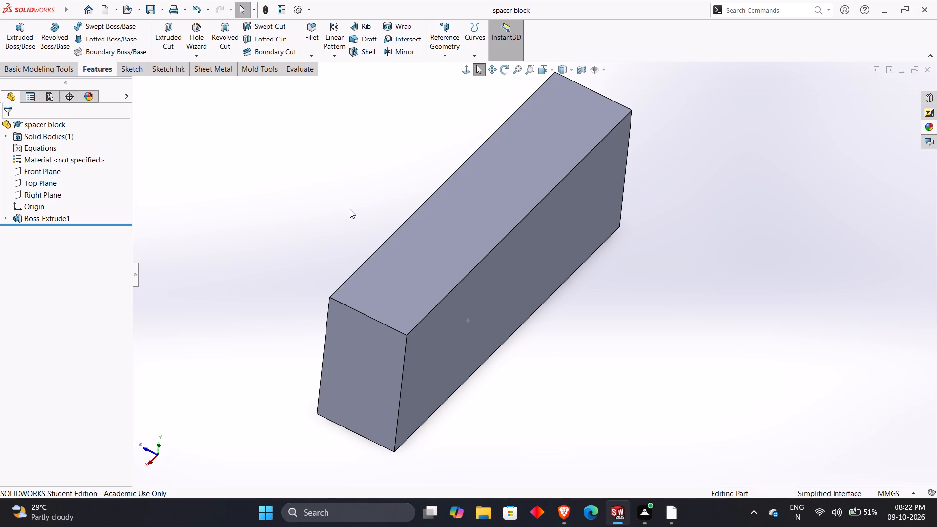
{"action": "key", "text": "Escape"}
{"action": "key", "text": "Escape"}
Create a new part document.
{"action": "key", "text": "ctrl+n"}
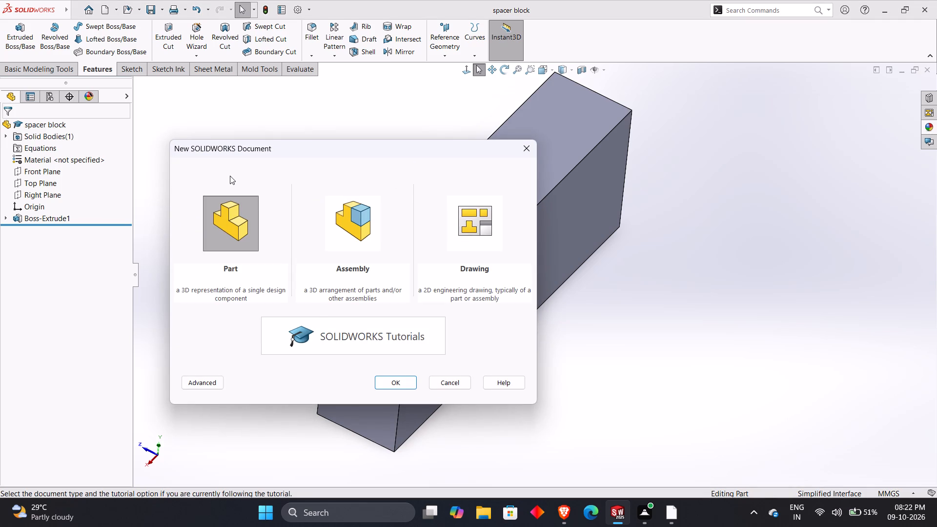
{"action": "left_click", "coordinate": [393, 383]}
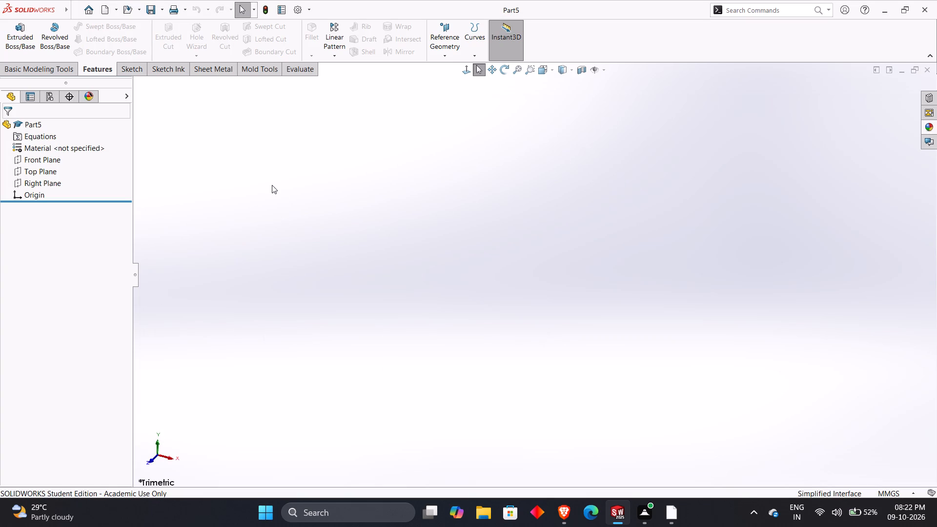
Sketch a center rectangle of about 165 × 85 mm on the Top Plane, centred on the origin.
{"action": "left_click", "coordinate": [140, 69]}
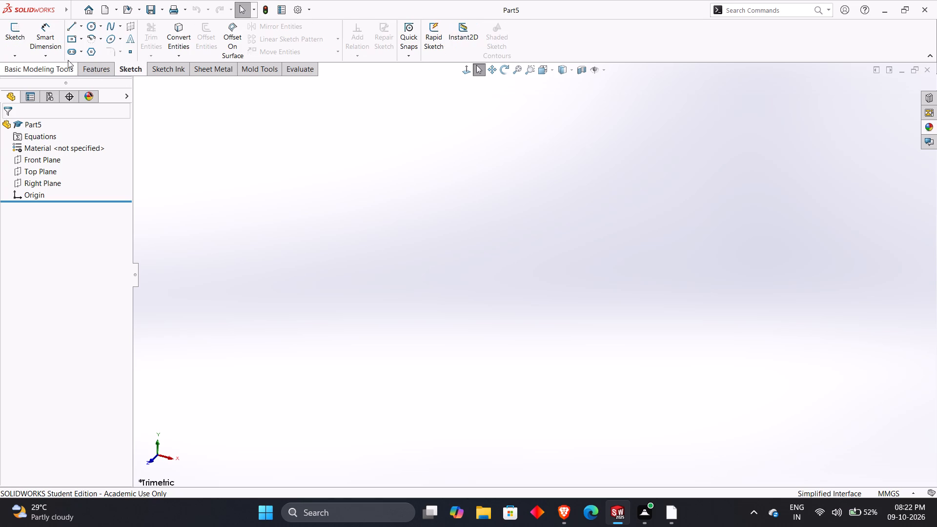
{"action": "left_click", "coordinate": [10, 36]}
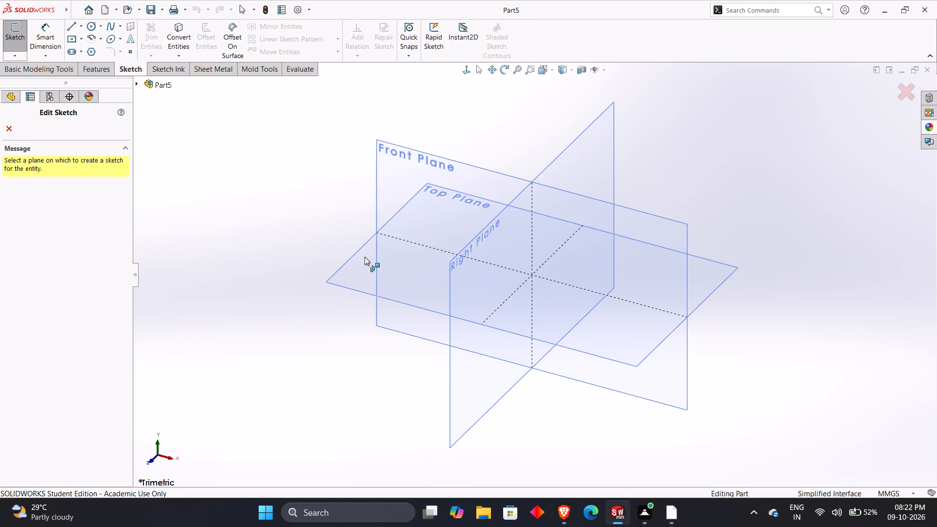
{"action": "left_click", "coordinate": [363, 259]}
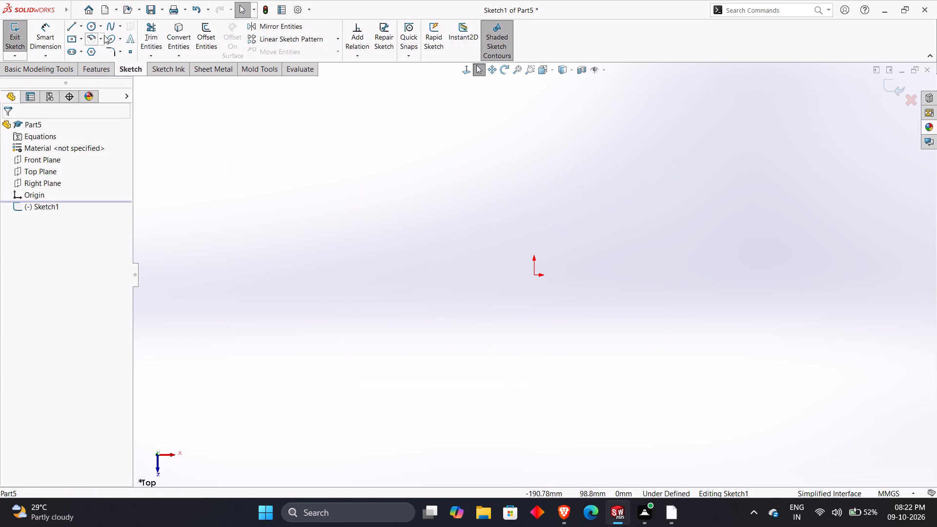
{"action": "left_click", "coordinate": [70, 37]}
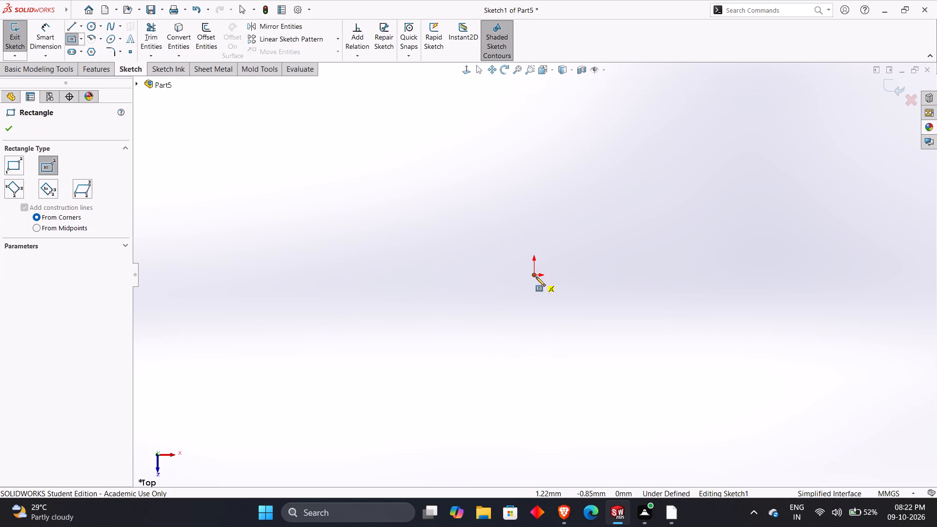
{"action": "left_click", "coordinate": [535, 274]}
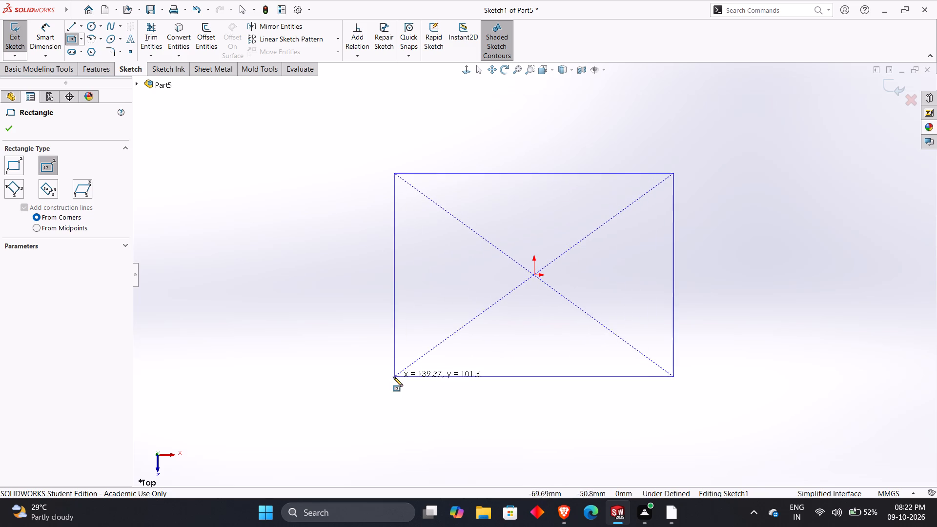
{"action": "left_click", "coordinate": [368, 360]}
Dimension the rectangle's width between its two vertical edges as 200 mm.
{"action": "right_click_drag", "start_coordinate": [319, 376], "coordinate": [299, 213]}
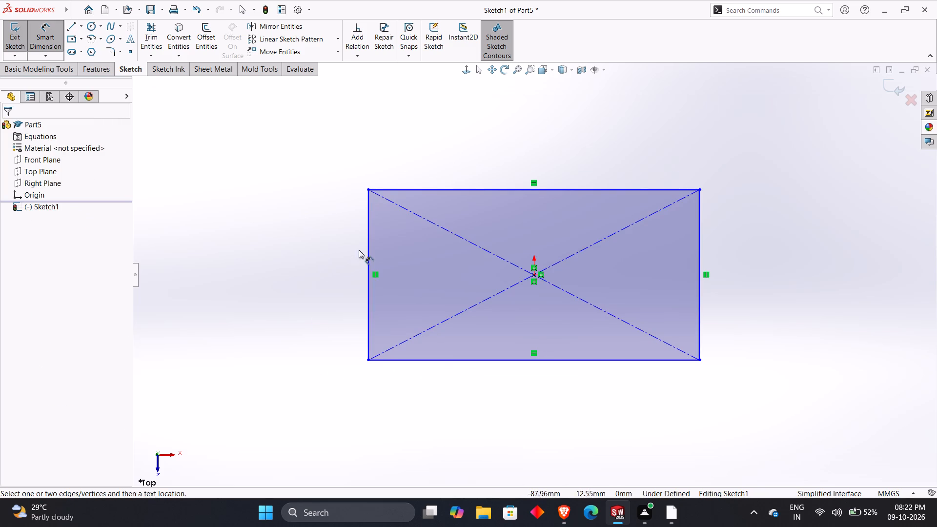
{"action": "left_click", "coordinate": [370, 252]}
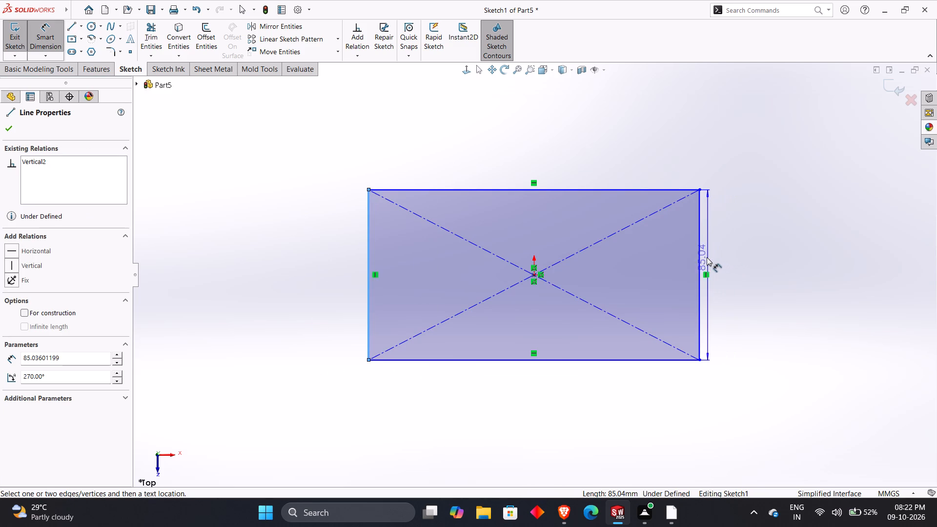
{"action": "left_click", "coordinate": [701, 259]}
{"action": "left_click", "coordinate": [555, 398]}
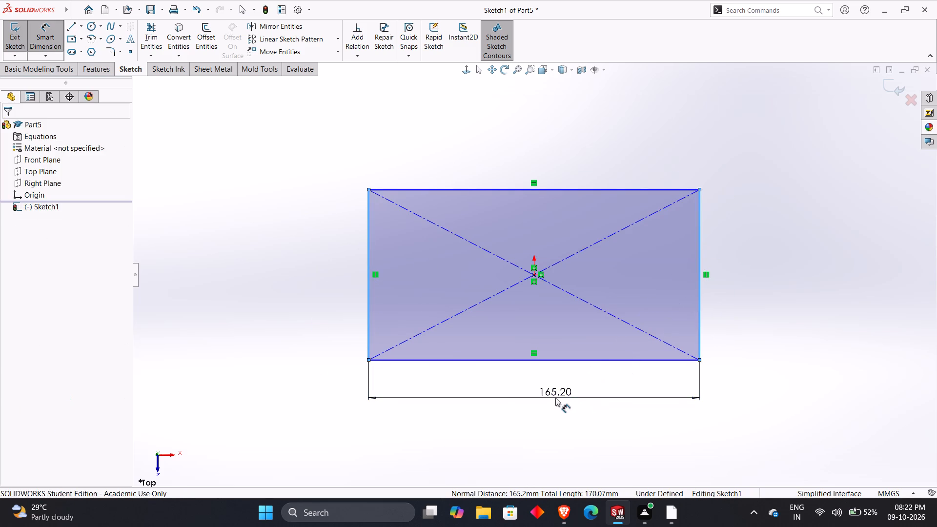
{"action": "type", "text": "200"}
{"action": "key", "text": "Return"}
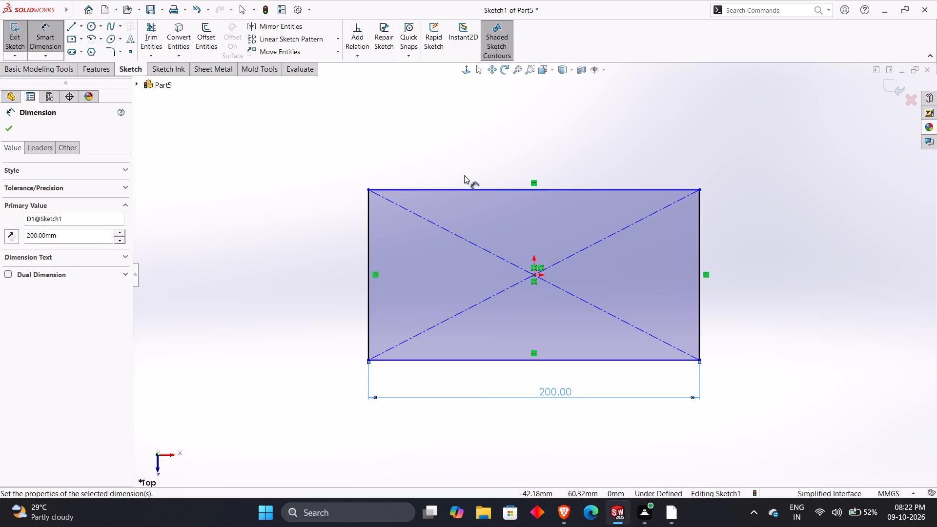
Dimension the rectangle's height between its two horizontal edges as 44 mm.
{"action": "left_click", "coordinate": [464, 191]}
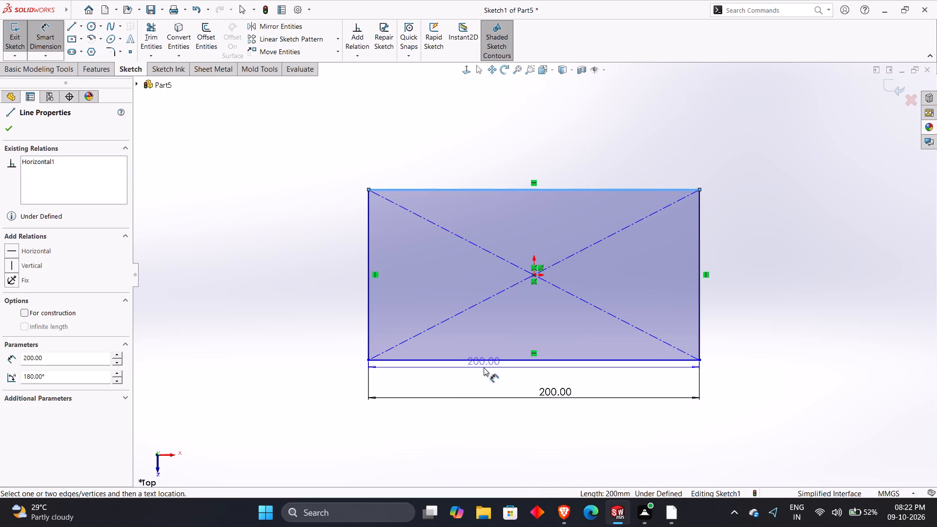
{"action": "left_click", "coordinate": [485, 360]}
{"action": "left_click", "coordinate": [344, 287]}
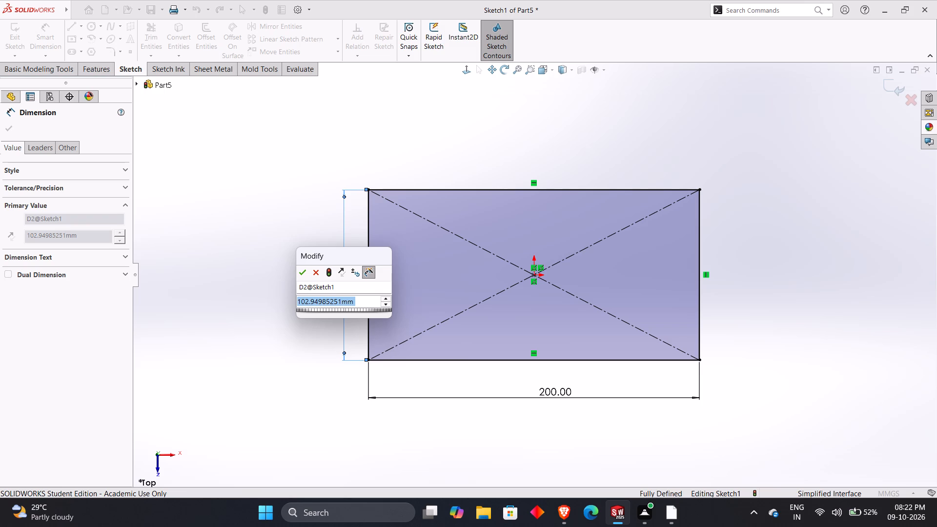
{"action": "type", "text": "44"}
{"action": "key", "text": "Return"}
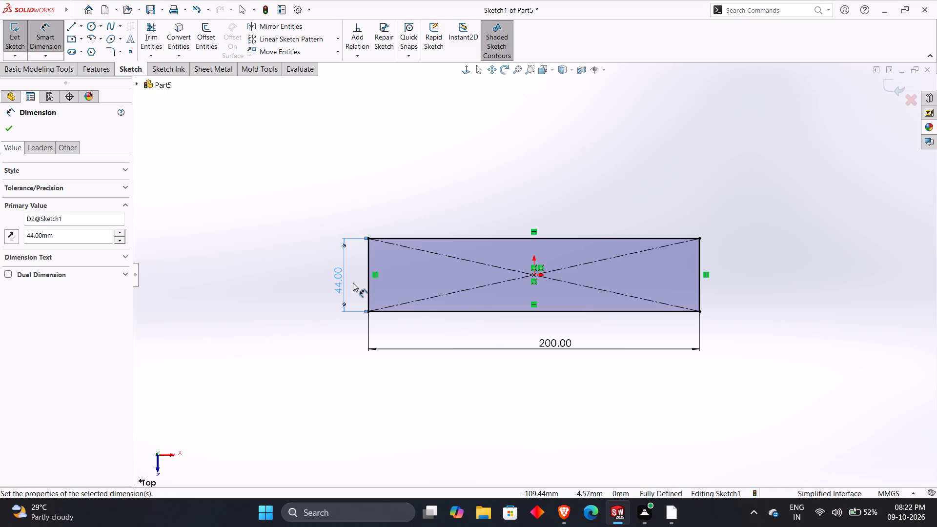
{"action": "left_click", "coordinate": [299, 275]}
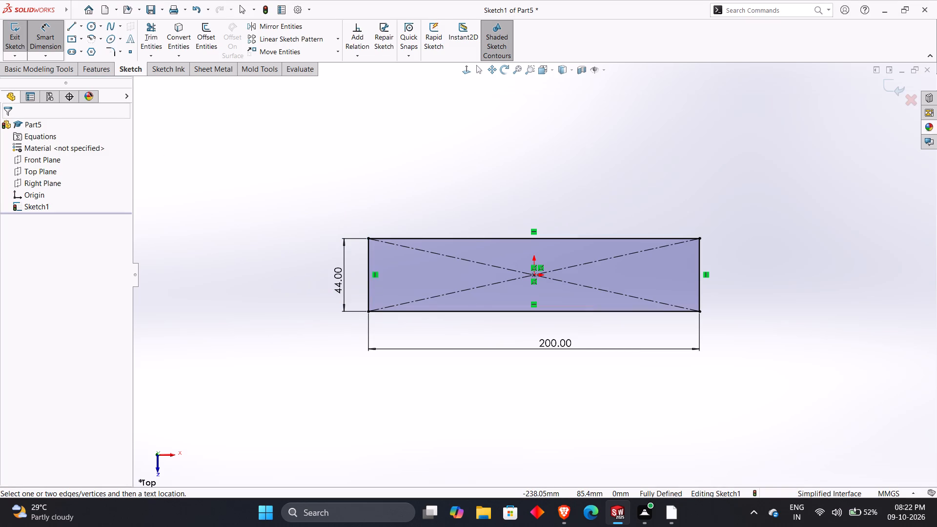
Extrude the rectangle as a blind boss with a depth of 77 mm.
{"action": "left_click", "coordinate": [96, 69]}
{"action": "left_click", "coordinate": [16, 38]}
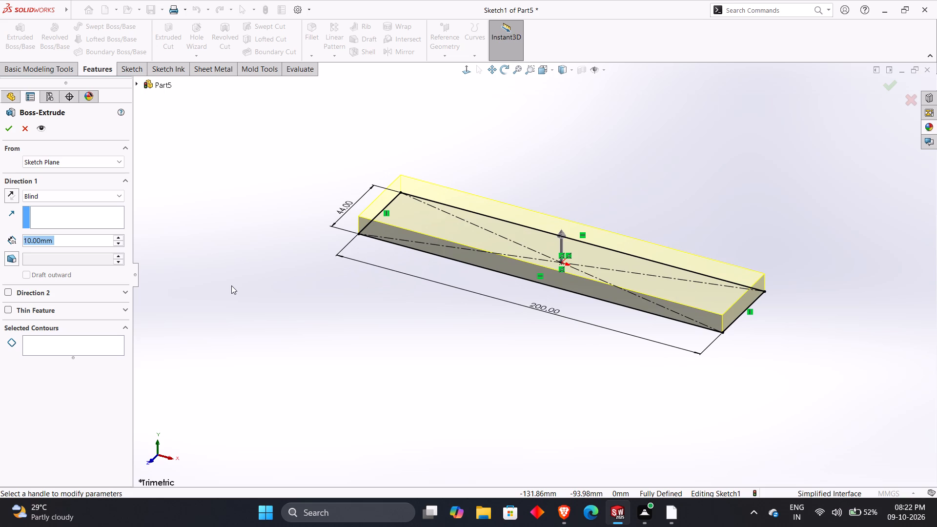
{"action": "type", "text": "77"}
{"action": "left_click", "coordinate": [9, 131]}
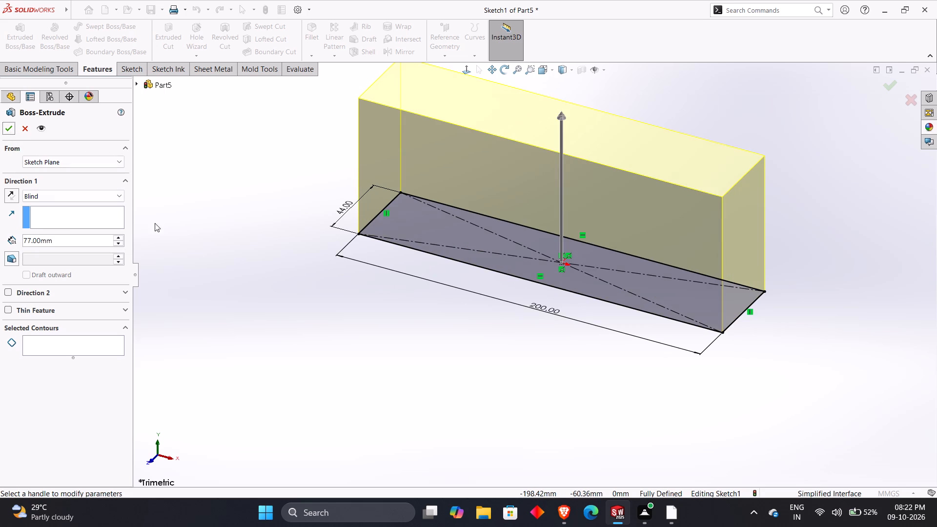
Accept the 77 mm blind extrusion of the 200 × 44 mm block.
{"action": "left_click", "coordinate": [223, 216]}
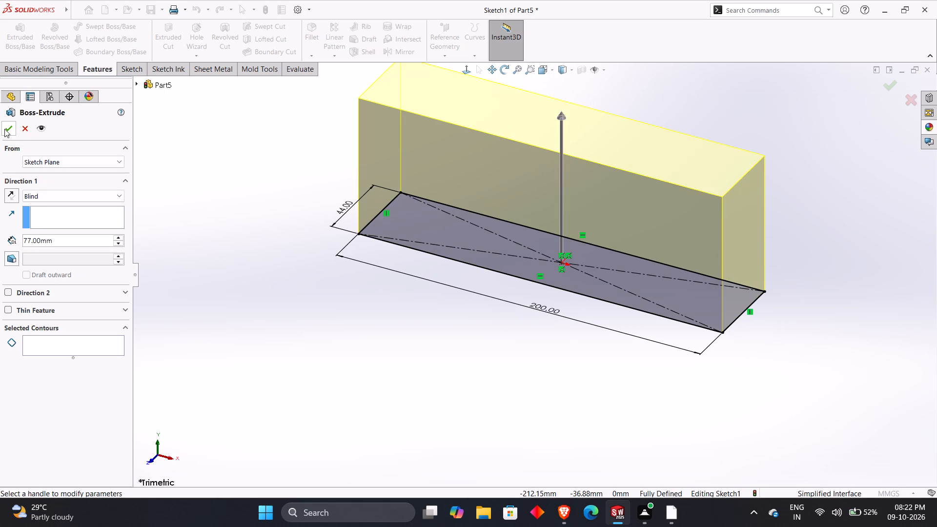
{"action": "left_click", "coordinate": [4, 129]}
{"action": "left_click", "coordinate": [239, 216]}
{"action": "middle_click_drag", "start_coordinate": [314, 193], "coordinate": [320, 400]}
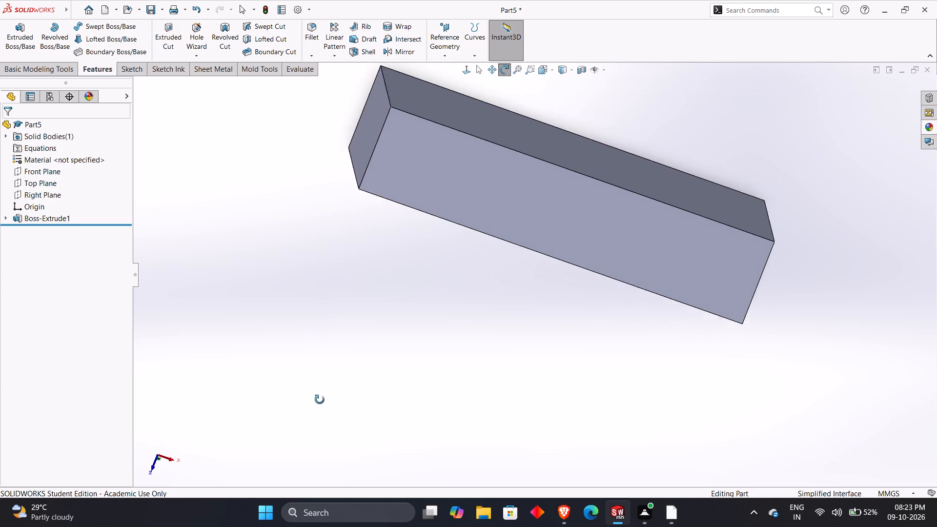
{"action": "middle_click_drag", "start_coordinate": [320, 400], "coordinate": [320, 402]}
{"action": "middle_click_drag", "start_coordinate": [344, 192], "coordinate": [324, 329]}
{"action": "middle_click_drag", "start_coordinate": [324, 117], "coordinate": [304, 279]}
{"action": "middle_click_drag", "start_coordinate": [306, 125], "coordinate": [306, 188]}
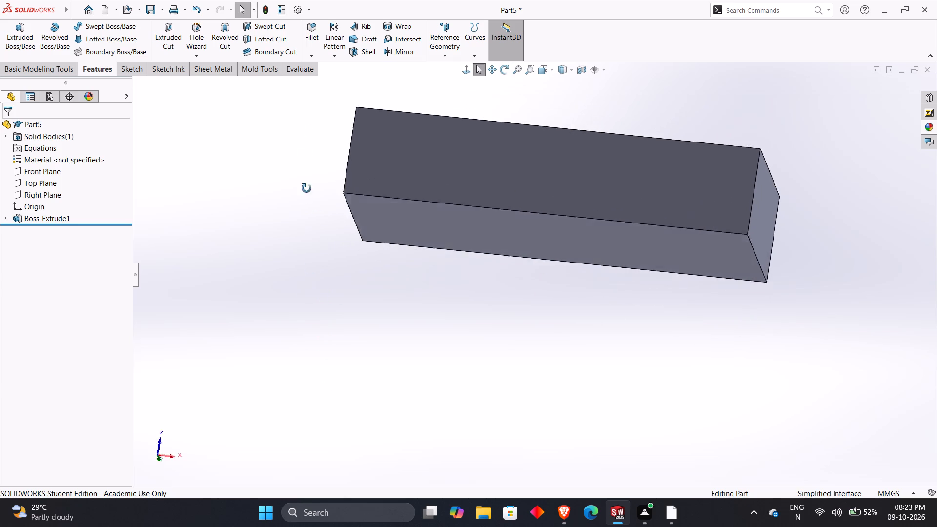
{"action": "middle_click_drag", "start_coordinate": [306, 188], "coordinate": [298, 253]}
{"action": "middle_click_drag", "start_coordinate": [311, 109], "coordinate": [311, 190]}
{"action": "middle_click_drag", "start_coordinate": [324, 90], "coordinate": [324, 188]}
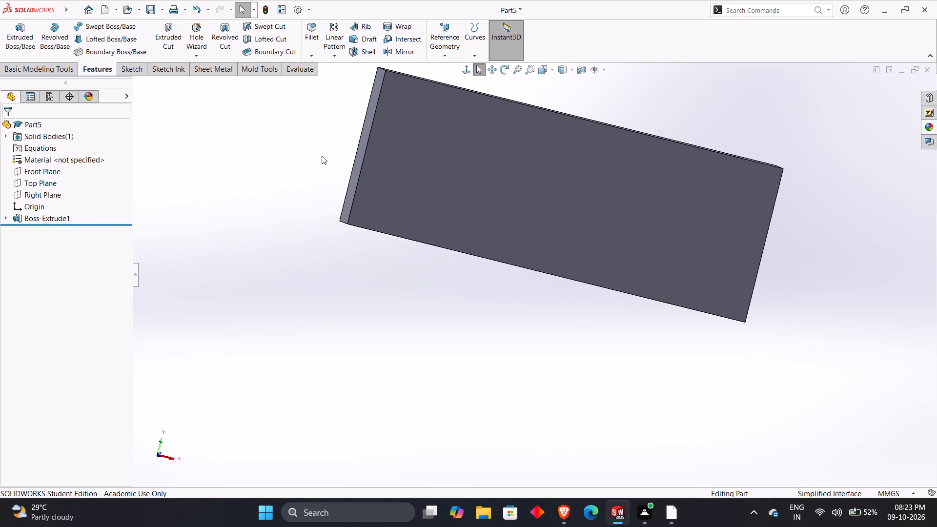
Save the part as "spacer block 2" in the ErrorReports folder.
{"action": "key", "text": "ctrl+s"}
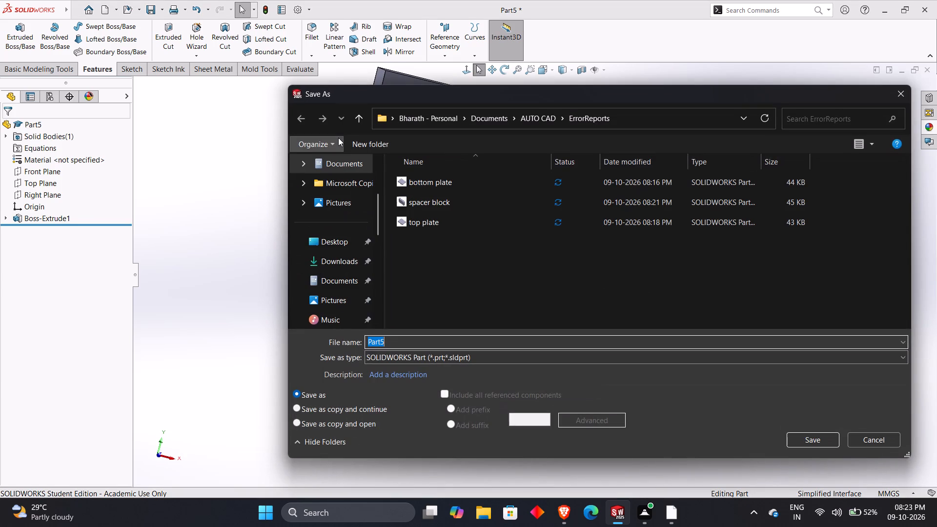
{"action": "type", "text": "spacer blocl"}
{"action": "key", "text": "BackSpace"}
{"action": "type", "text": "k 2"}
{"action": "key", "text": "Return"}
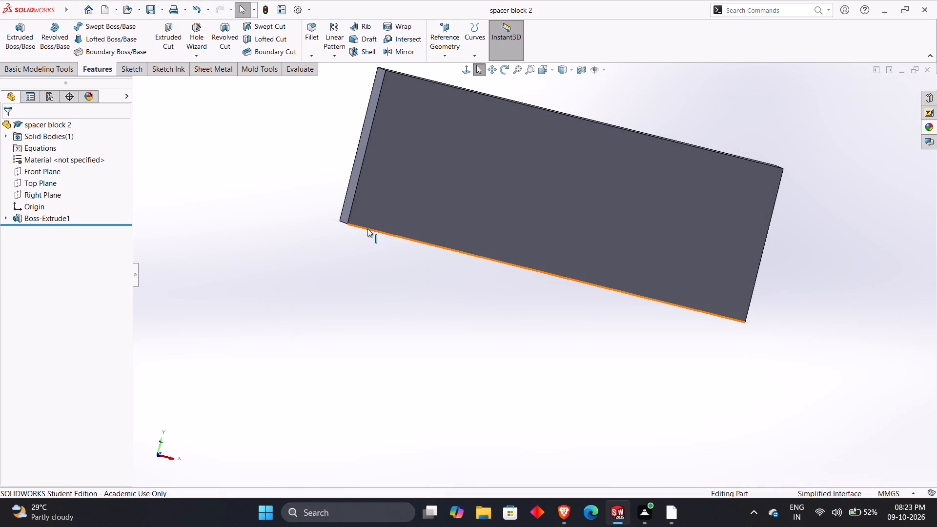
Create a new part document.
{"action": "key", "text": "ctrl+n"}
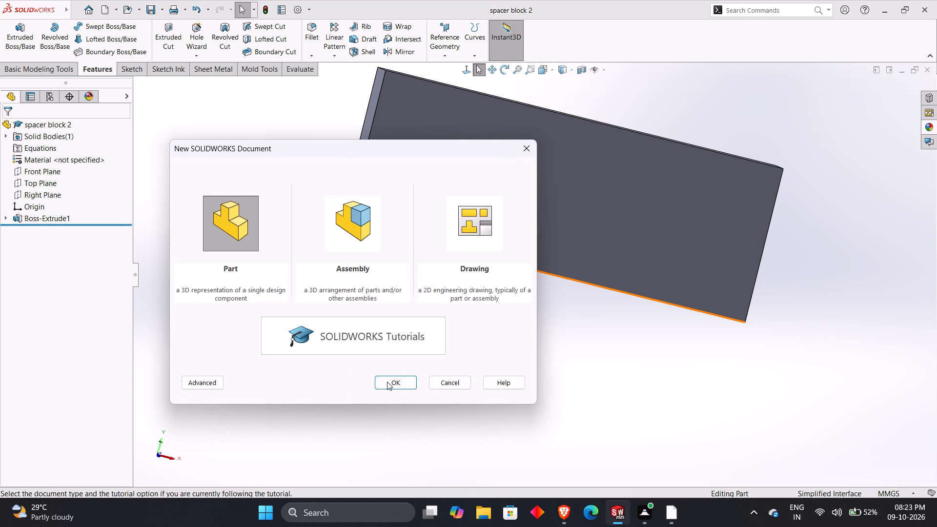
{"action": "left_click", "coordinate": [387, 382]}
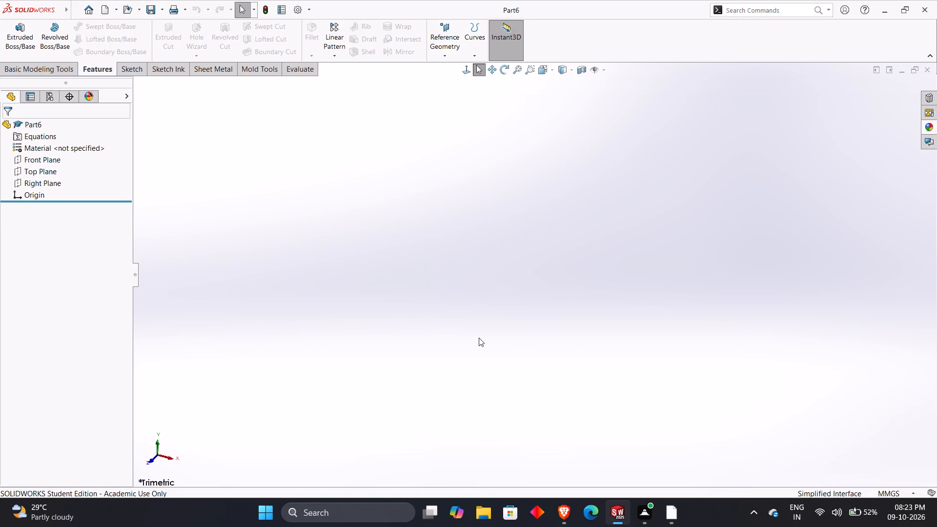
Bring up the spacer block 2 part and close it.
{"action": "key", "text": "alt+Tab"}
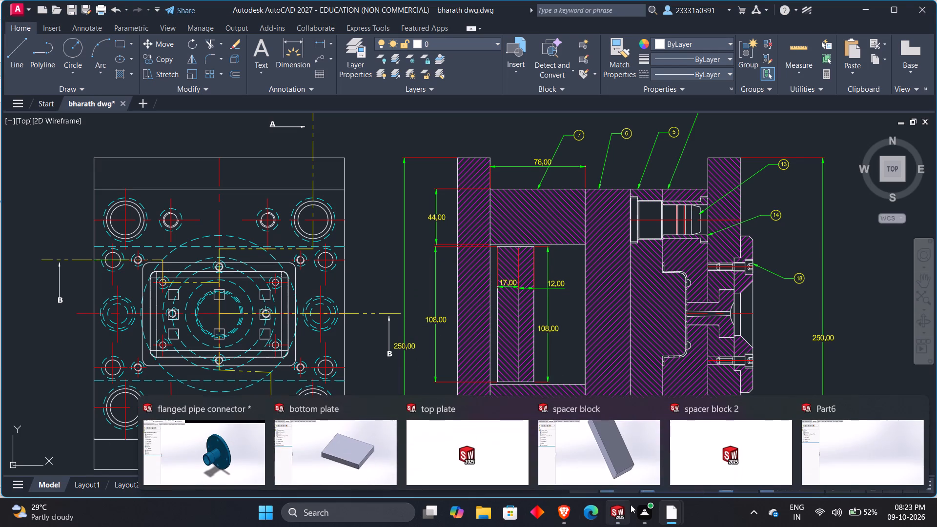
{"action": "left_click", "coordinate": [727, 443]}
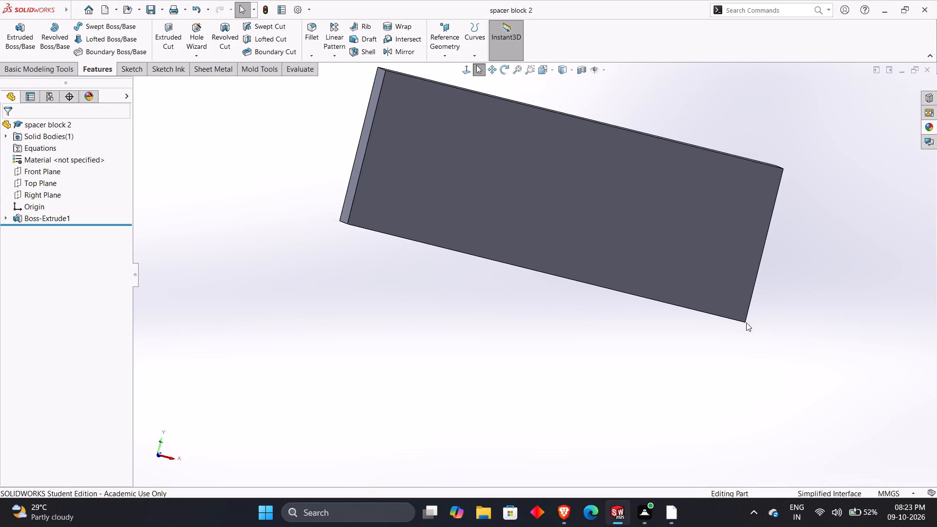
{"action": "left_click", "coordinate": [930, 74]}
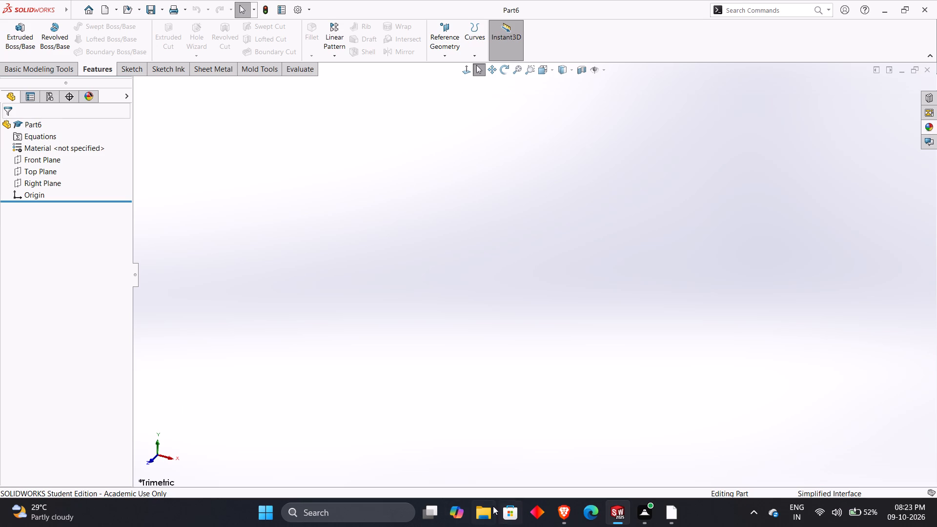
Switch to the open spacer block part.
{"action": "left_click", "coordinate": [467, 503]}
{"action": "left_click", "coordinate": [619, 507]}
{"action": "left_click", "coordinate": [625, 507]}
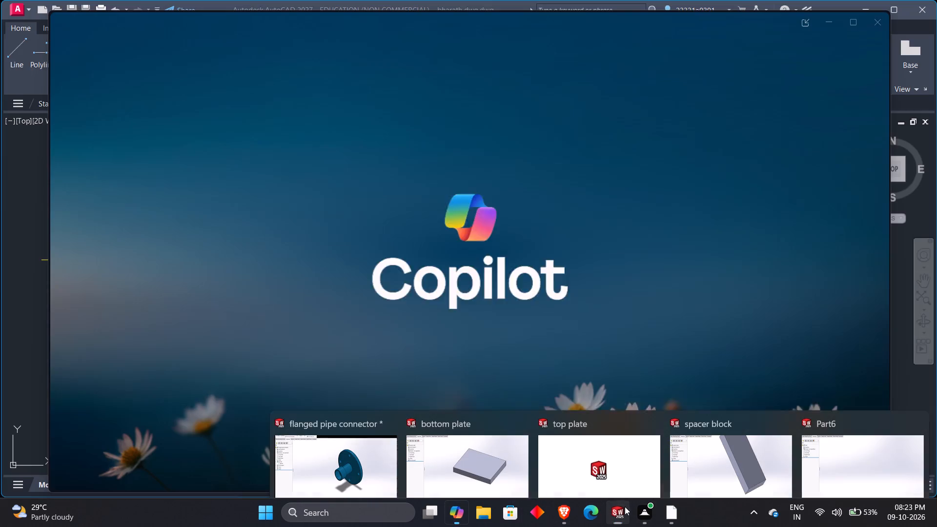
{"action": "left_click", "coordinate": [694, 421]}
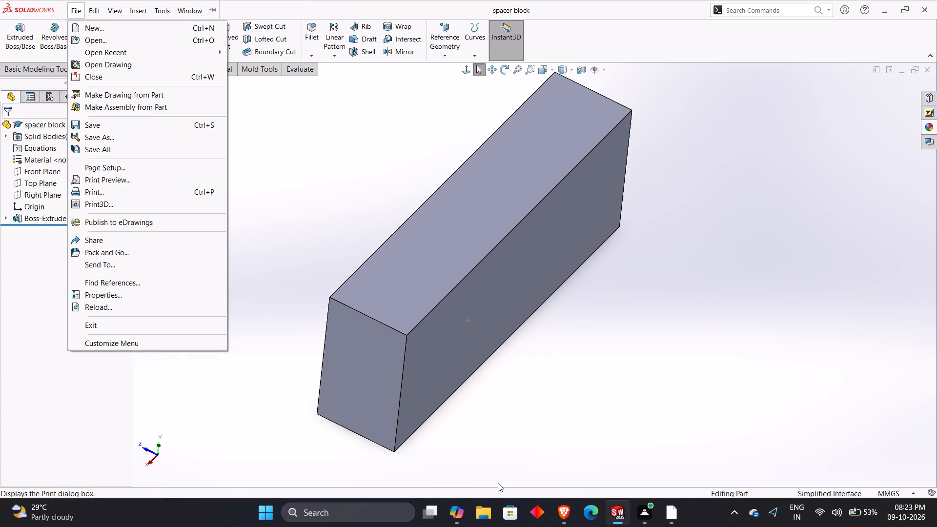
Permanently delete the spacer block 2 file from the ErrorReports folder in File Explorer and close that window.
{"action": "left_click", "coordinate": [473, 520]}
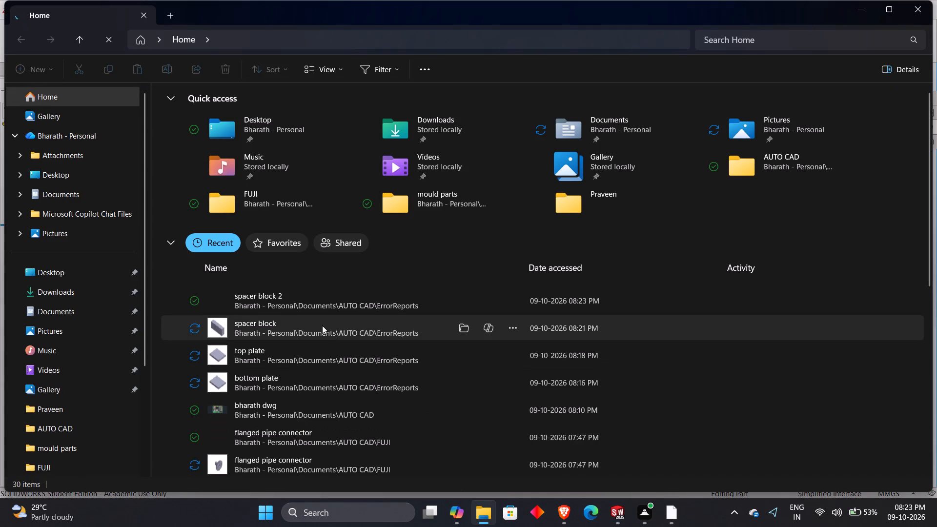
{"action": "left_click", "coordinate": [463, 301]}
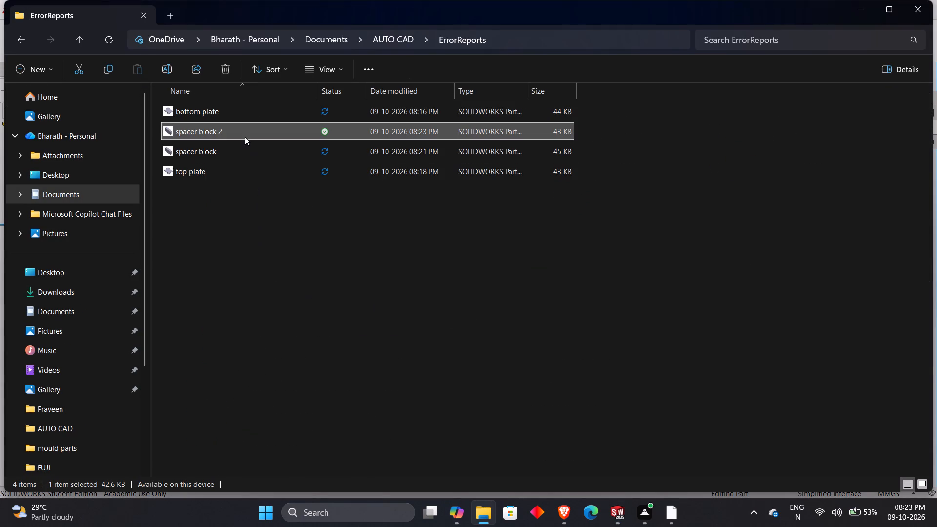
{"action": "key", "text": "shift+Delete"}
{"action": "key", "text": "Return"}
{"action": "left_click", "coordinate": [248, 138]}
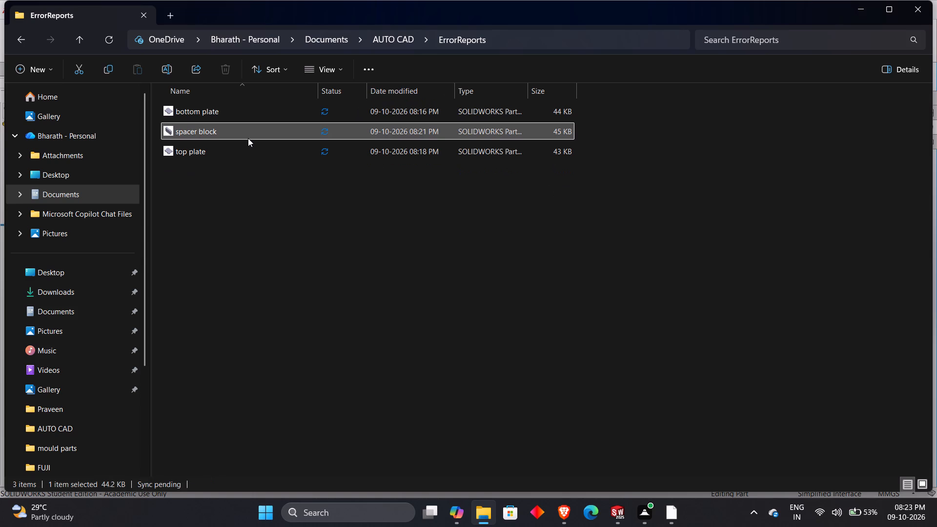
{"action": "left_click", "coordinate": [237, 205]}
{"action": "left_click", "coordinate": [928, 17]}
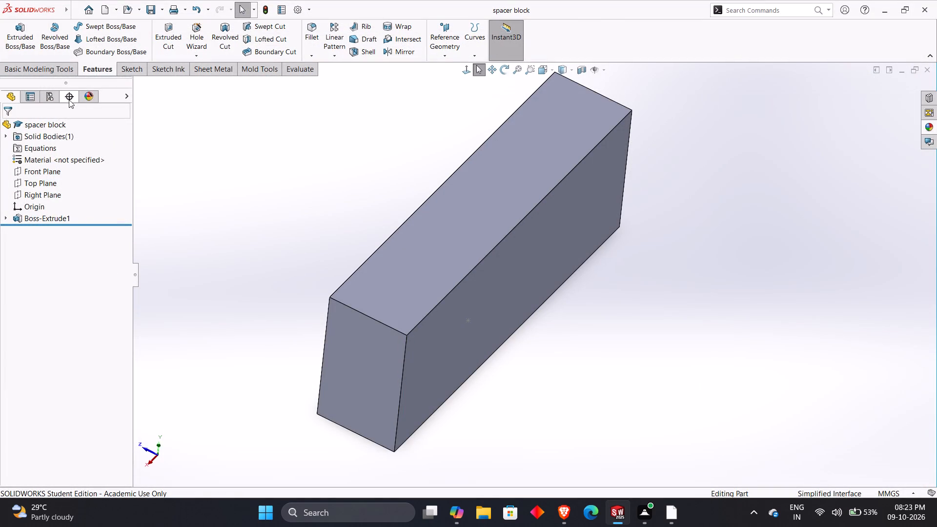
Rename the spacer block's Default configuration as Left.
{"action": "left_click", "coordinate": [46, 97]}
{"action": "left_click", "coordinate": [48, 142]}
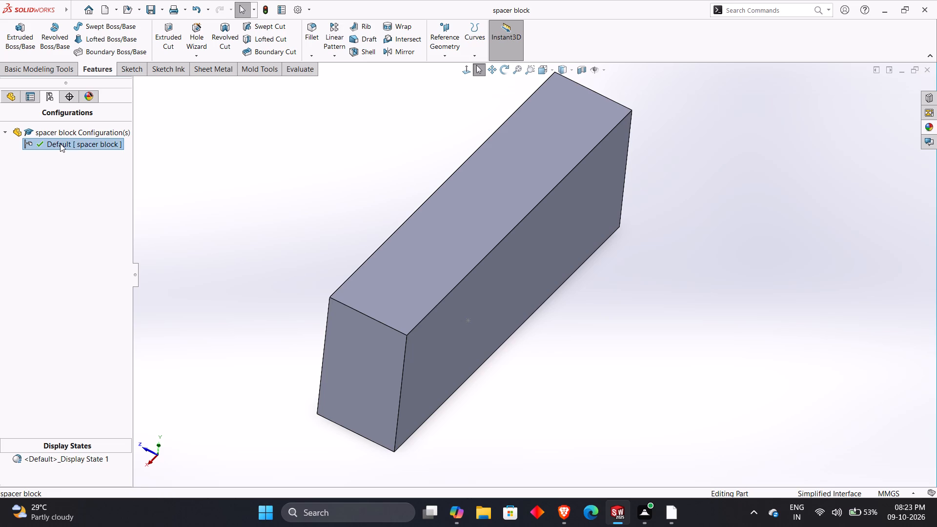
{"action": "right_click", "coordinate": [60, 143]}
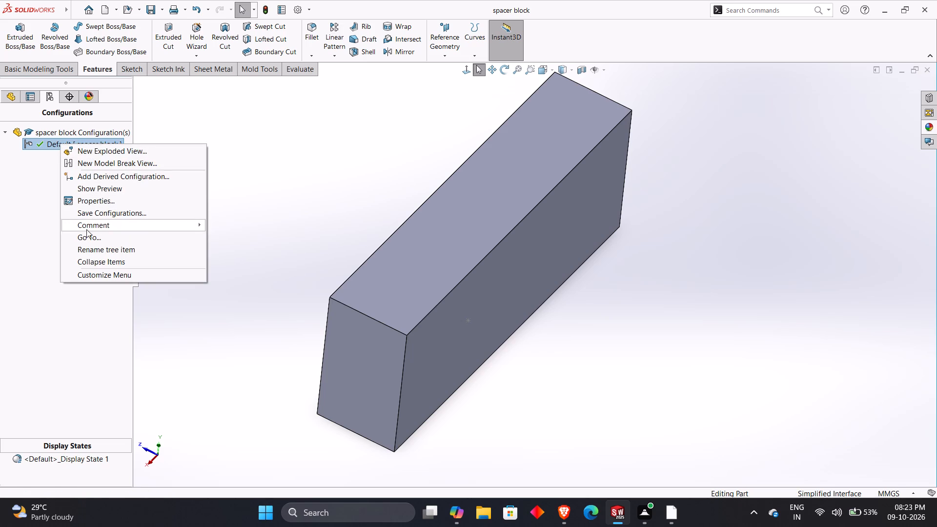
{"action": "left_click", "coordinate": [86, 248]}
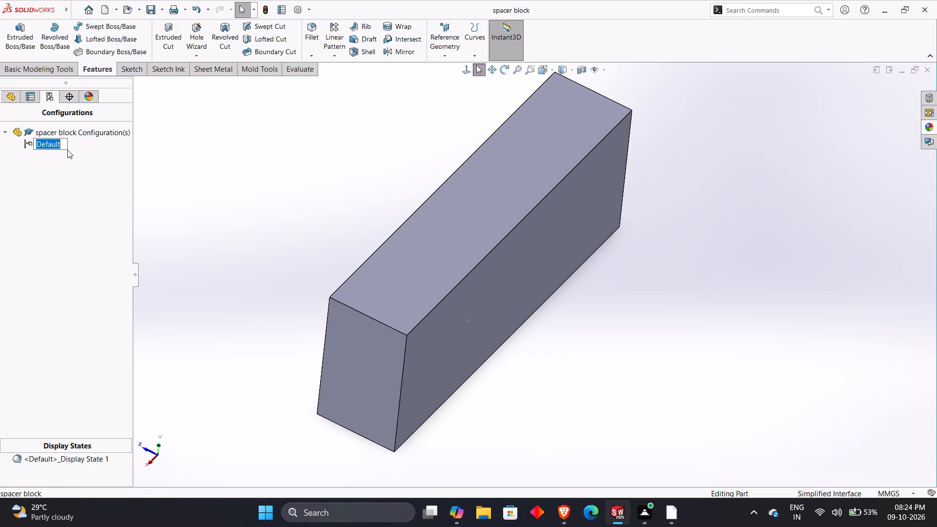
{"action": "key", "text": "l"}
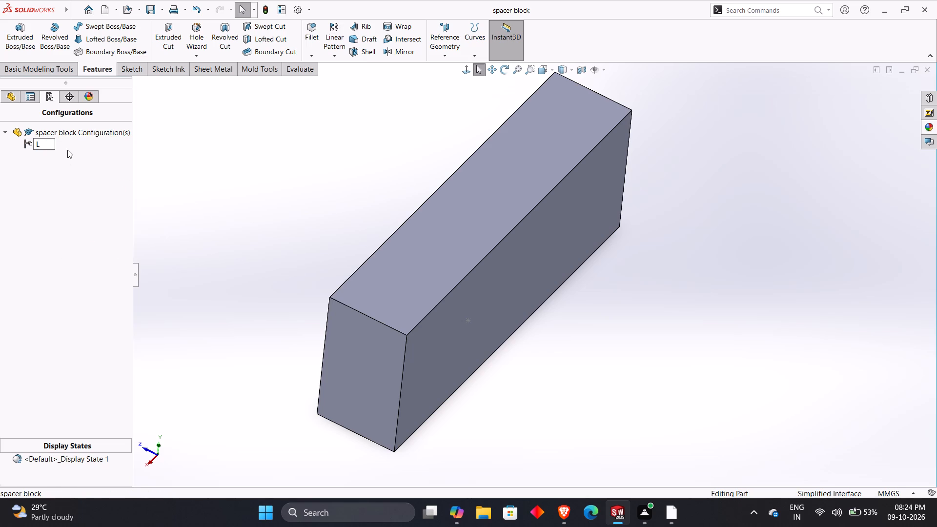
{"action": "type", "text": "eft"}
{"action": "key", "text": "Return"}
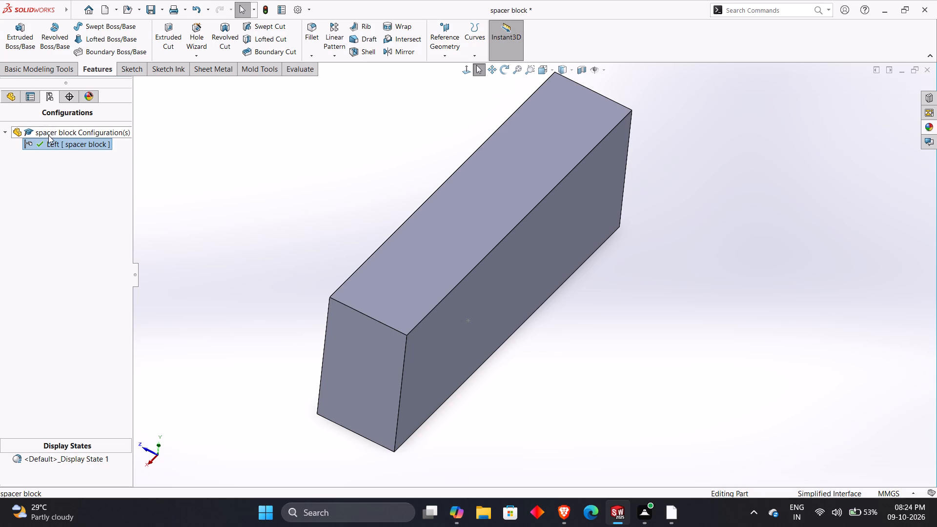
Add a second configuration named Right to the spacer block.
{"action": "right_click", "coordinate": [48, 135]}
{"action": "left_click", "coordinate": [94, 156]}
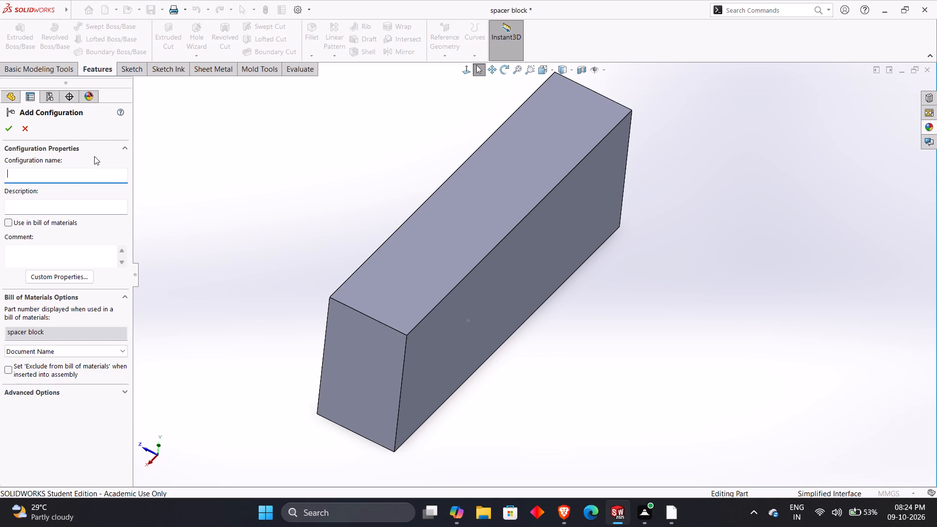
{"action": "left_click", "coordinate": [54, 177]}
{"action": "key", "text": "r"}
{"action": "type", "text": "ight"}
{"action": "key", "text": "Return"}
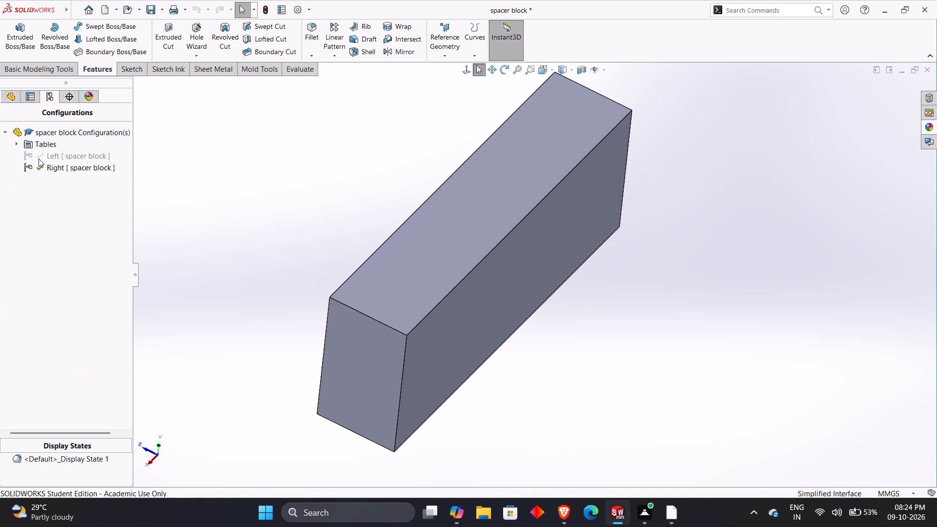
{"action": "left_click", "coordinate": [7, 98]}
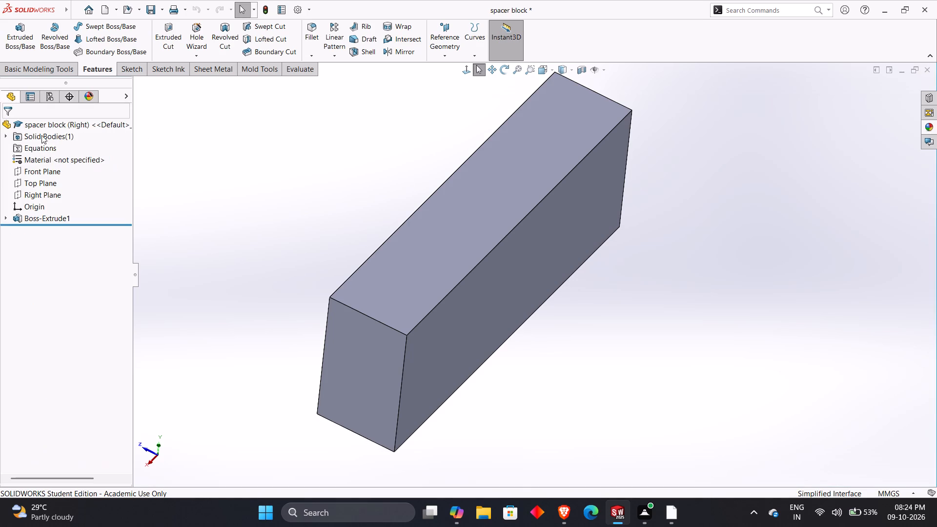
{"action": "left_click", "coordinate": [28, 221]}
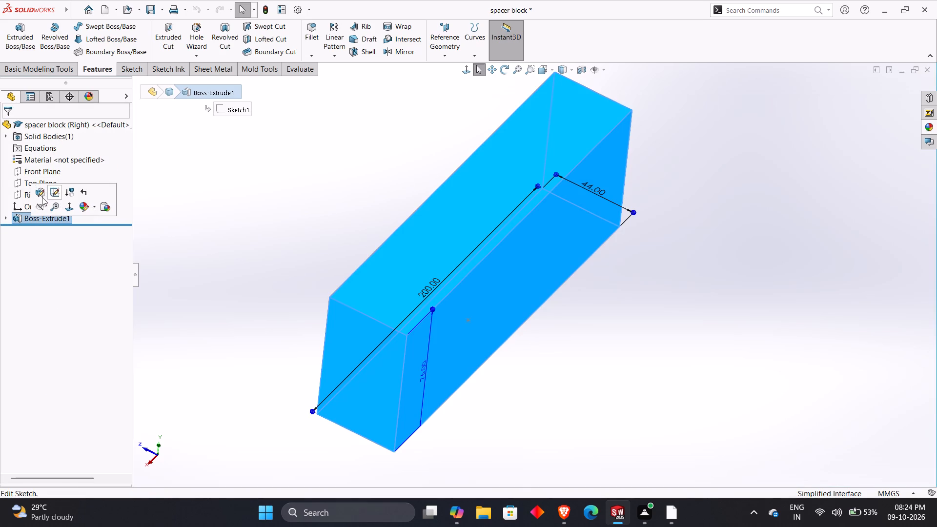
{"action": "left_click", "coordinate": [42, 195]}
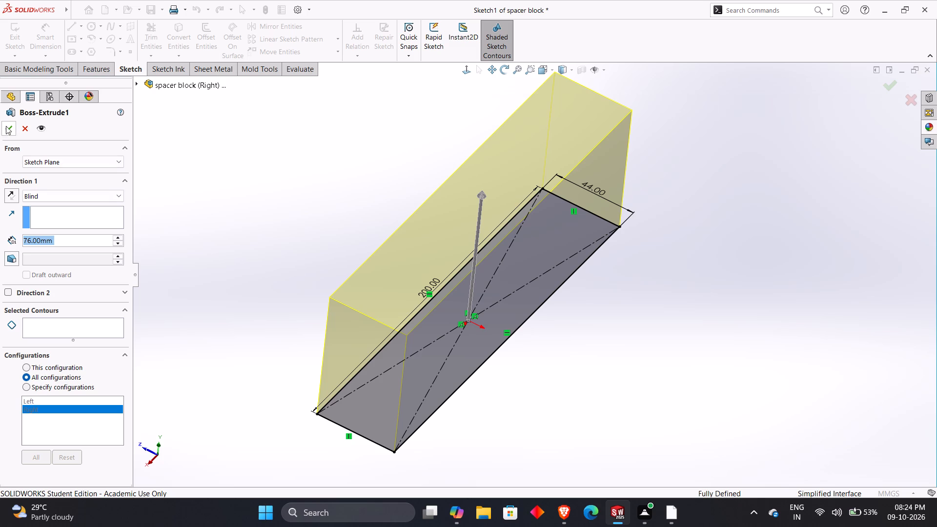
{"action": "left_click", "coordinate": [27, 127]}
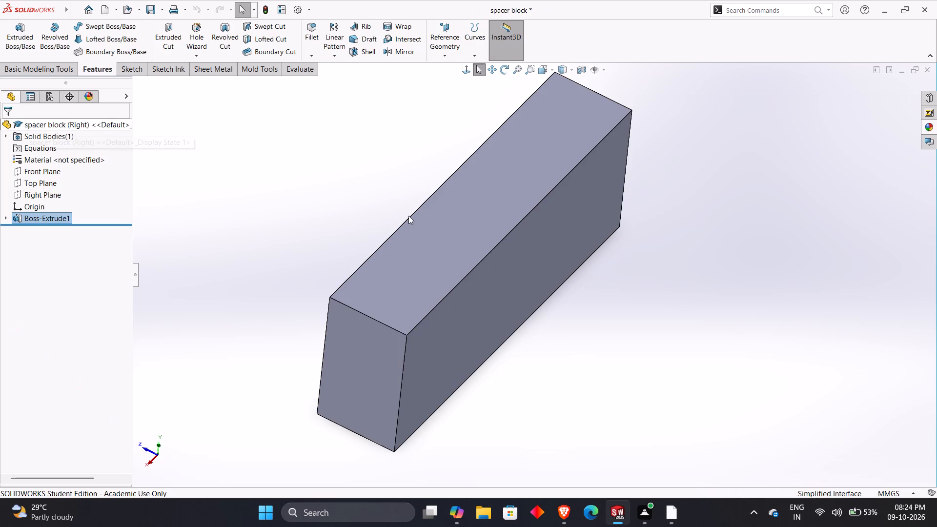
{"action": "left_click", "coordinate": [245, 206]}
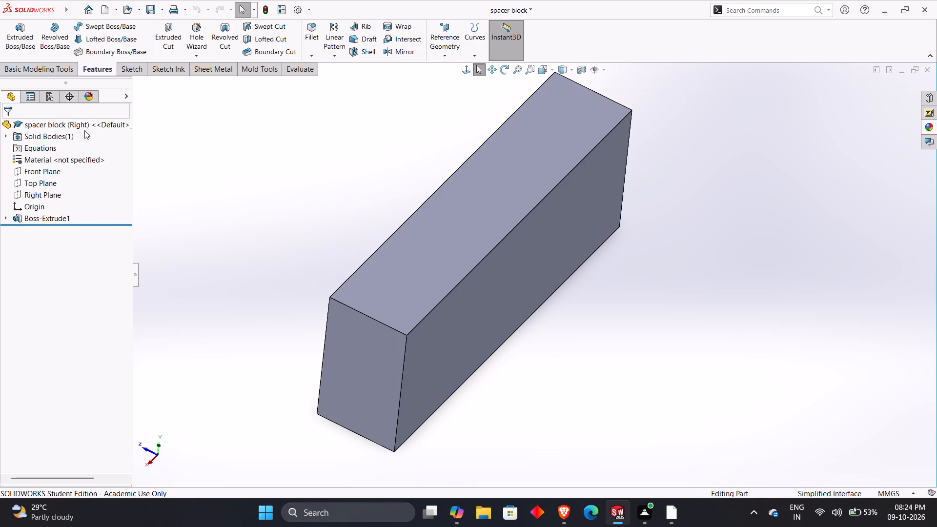
Activate the spacer block's Left configuration.
{"action": "left_click", "coordinate": [51, 95]}
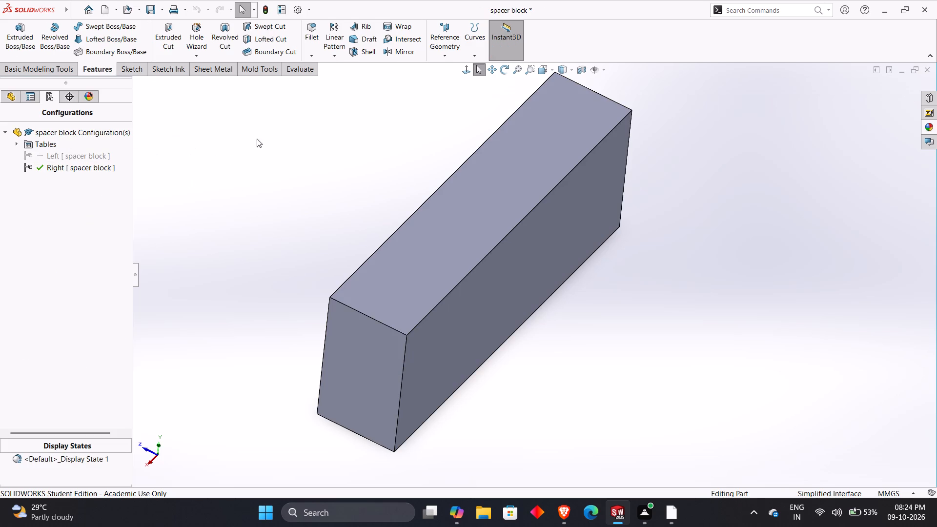
{"action": "double_click", "coordinate": [105, 153]}
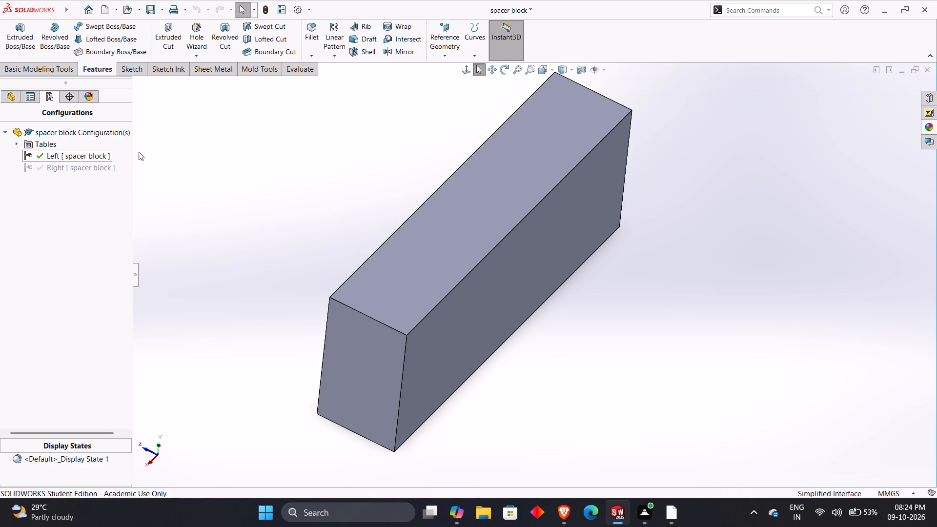
{"action": "left_click", "coordinate": [303, 149]}
{"action": "key", "text": "Escape"}
Save the spacer block part and close it.
{"action": "key", "text": "ctrl+n"}
{"action": "key", "text": "Escape"}
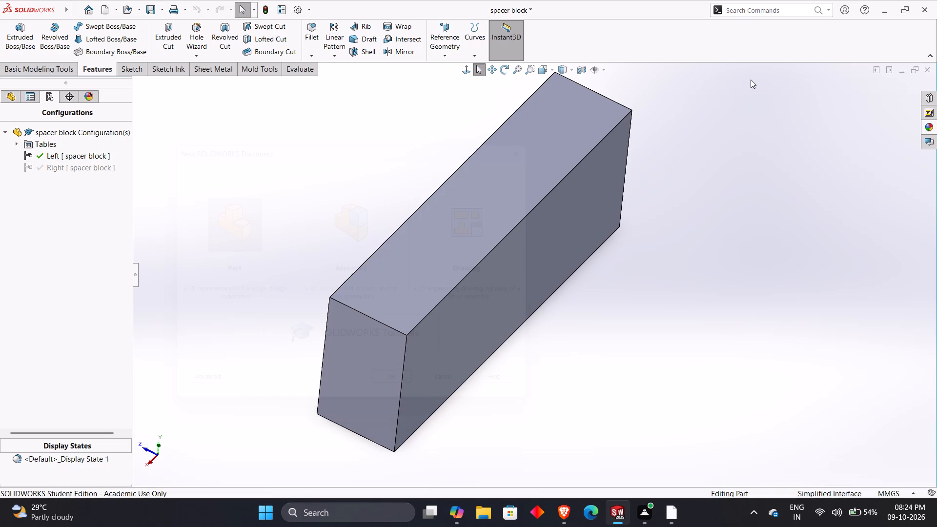
{"action": "key", "text": "ctrl+s"}
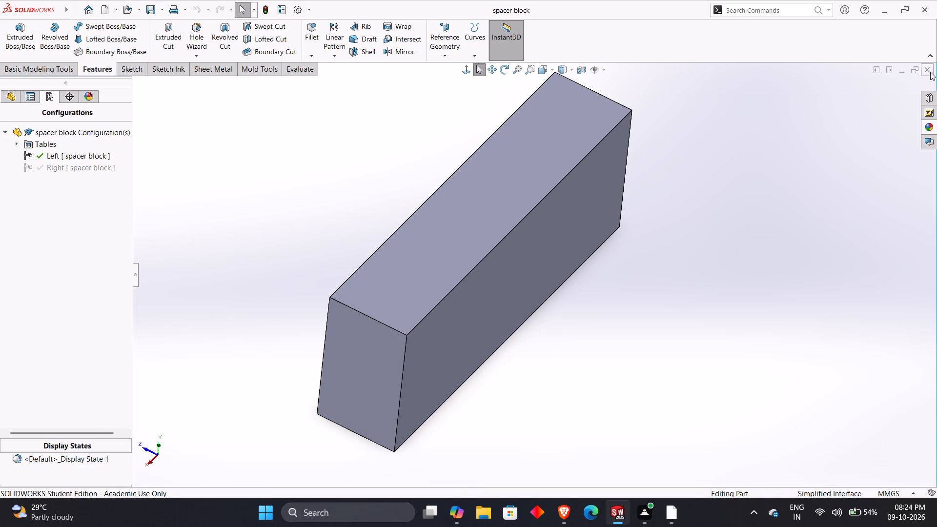
{"action": "left_click", "coordinate": [930, 72]}
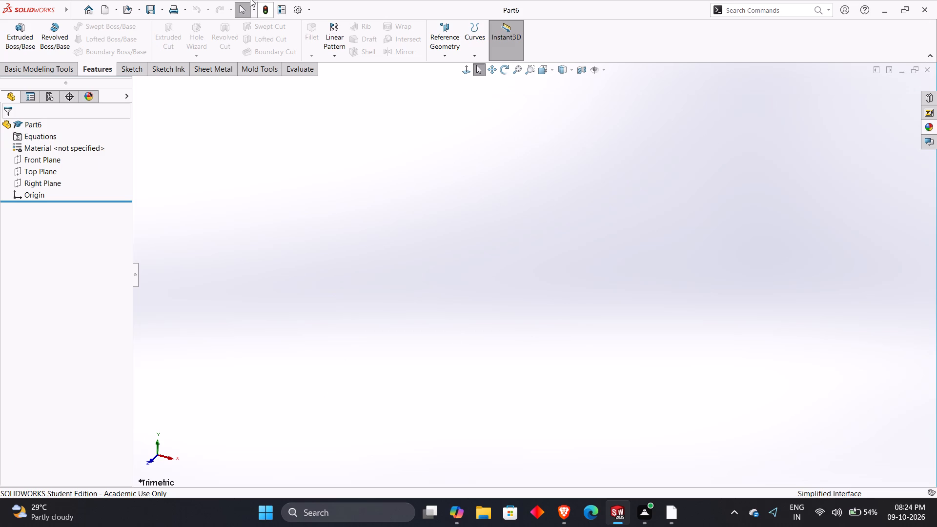
Start a sketch on the Top Plane of the empty part.
{"action": "left_click", "coordinate": [125, 74]}
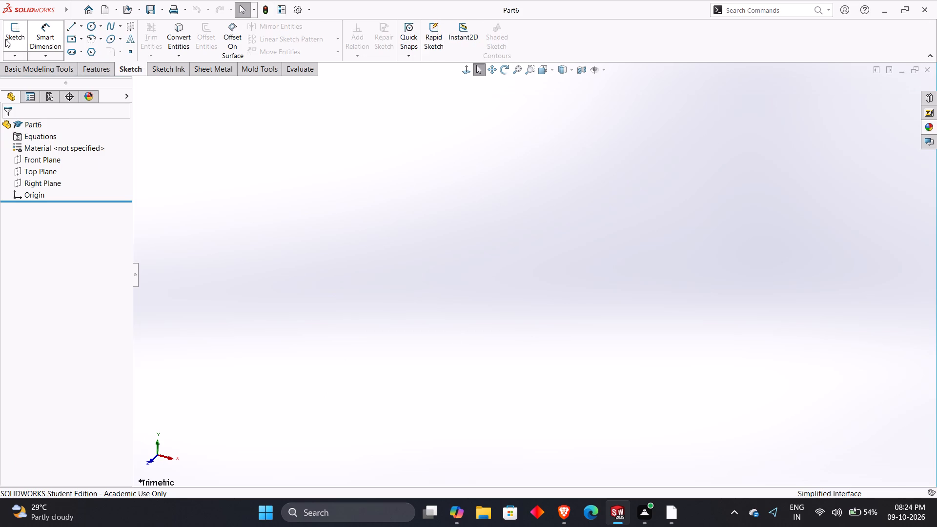
{"action": "left_click", "coordinate": [5, 39]}
{"action": "left_click", "coordinate": [358, 271]}
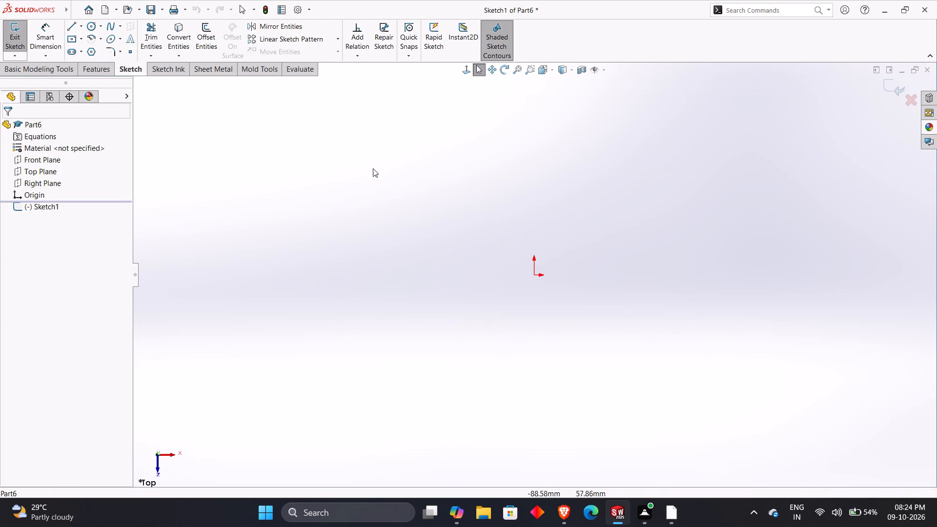
Switch to the AutoCAD mould drawing and examine the dimensions of the two thin plates between the spacer blocks in Section A-A.
{"action": "key", "text": "alt+Tab"}
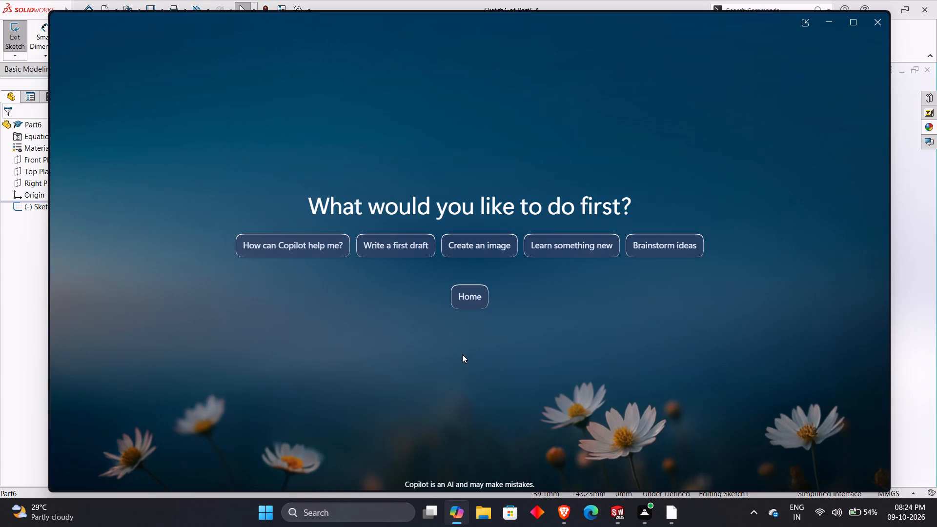
{"action": "left_click", "coordinate": [868, 27]}
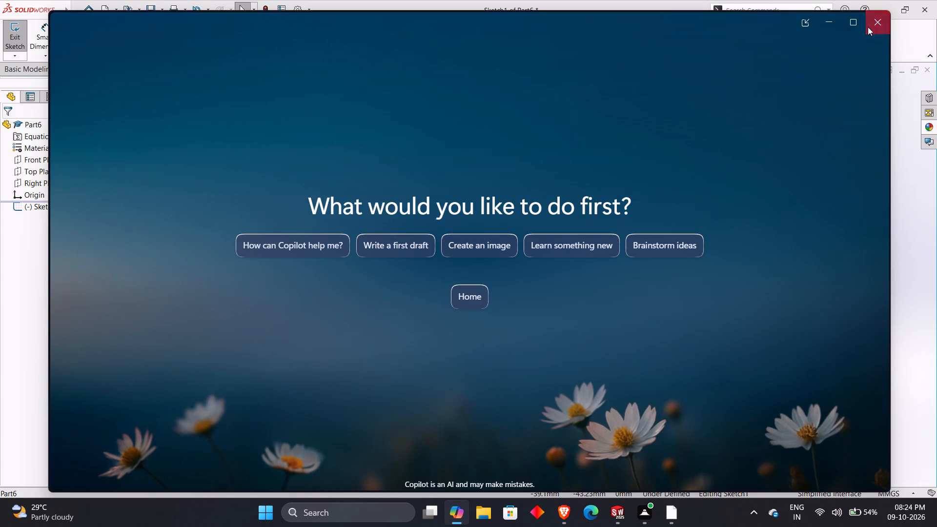
{"action": "key", "text": "alt+Tab"}
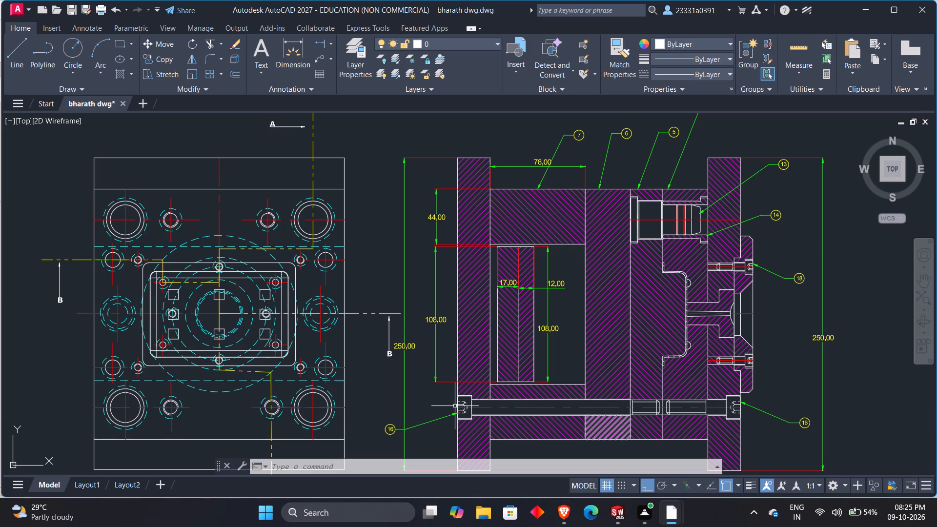
{"action": "scroll", "coordinate": [515, 292], "scroll_direction": "up", "scroll_amount": 2}
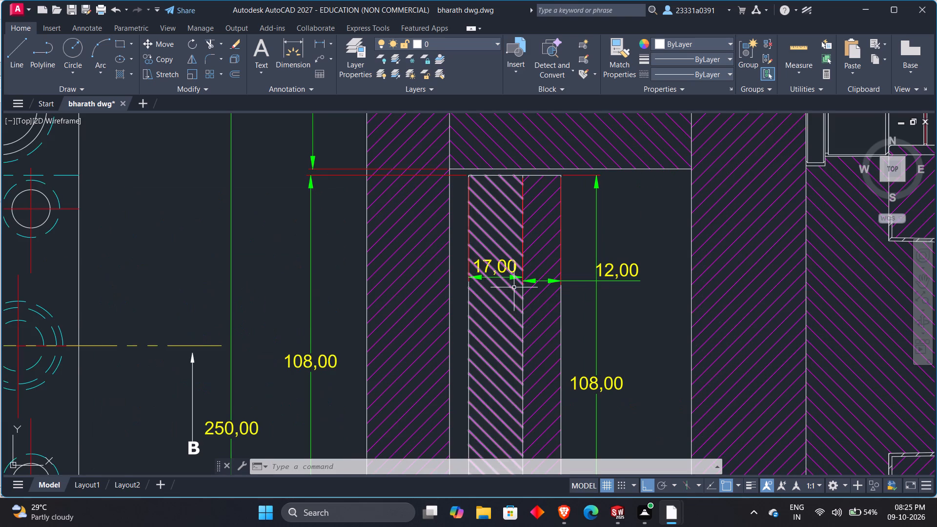
{"action": "scroll", "coordinate": [511, 296], "scroll_direction": "down", "scroll_amount": 1}
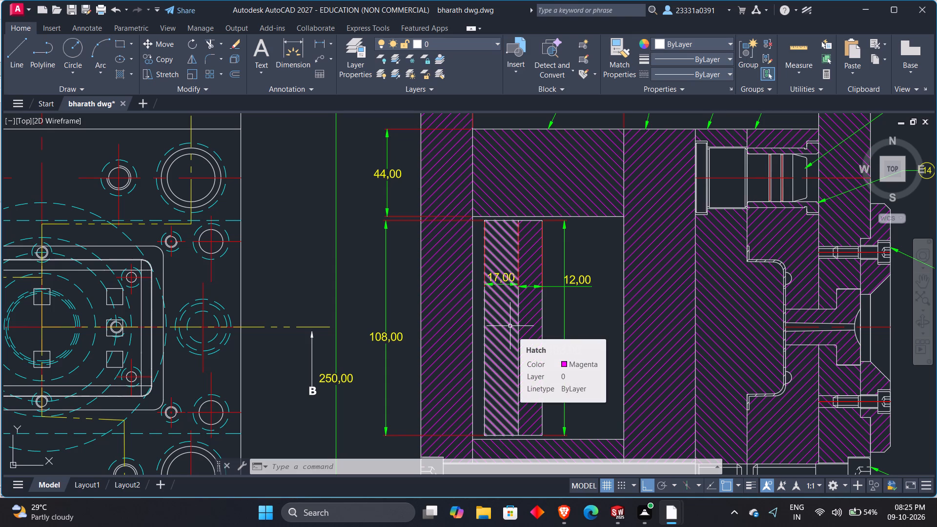
{"action": "scroll", "coordinate": [506, 316], "scroll_direction": "down", "scroll_amount": 1}
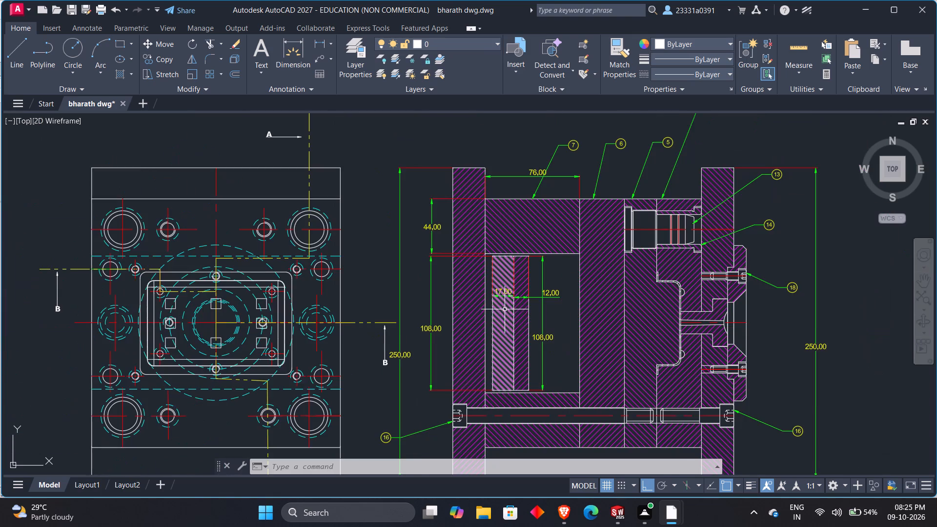
{"action": "scroll", "coordinate": [505, 309], "scroll_direction": "up", "scroll_amount": 1}
{"action": "scroll", "coordinate": [487, 368], "scroll_direction": "down", "scroll_amount": 1}
{"action": "middle_click_drag", "start_coordinate": [488, 383], "coordinate": [491, 366]}
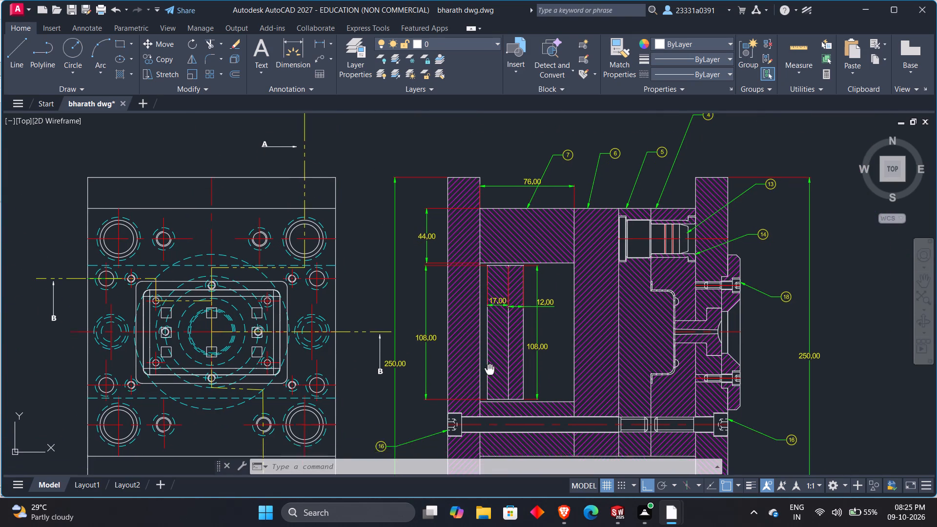
{"action": "middle_click_drag", "start_coordinate": [491, 366], "coordinate": [495, 358]}
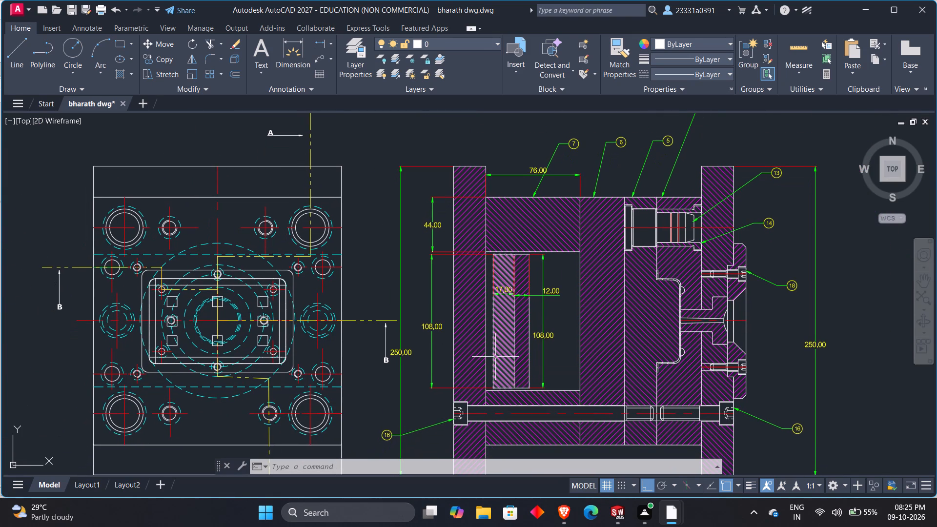
{"action": "scroll", "coordinate": [458, 327], "scroll_direction": "up", "scroll_amount": 2}
{"action": "scroll", "coordinate": [442, 334], "scroll_direction": "down", "scroll_amount": 2}
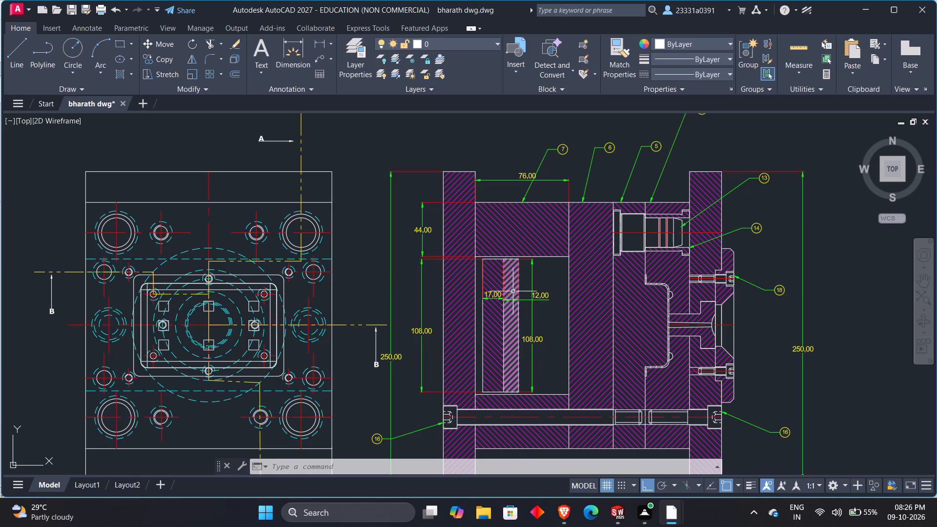
Check the width of the 17 mm thick plate in Section B-B with a trial dimension, without placing it.
{"action": "left_click", "coordinate": [285, 47]}
{"action": "middle_click_drag", "start_coordinate": [461, 249], "coordinate": [611, 402]}
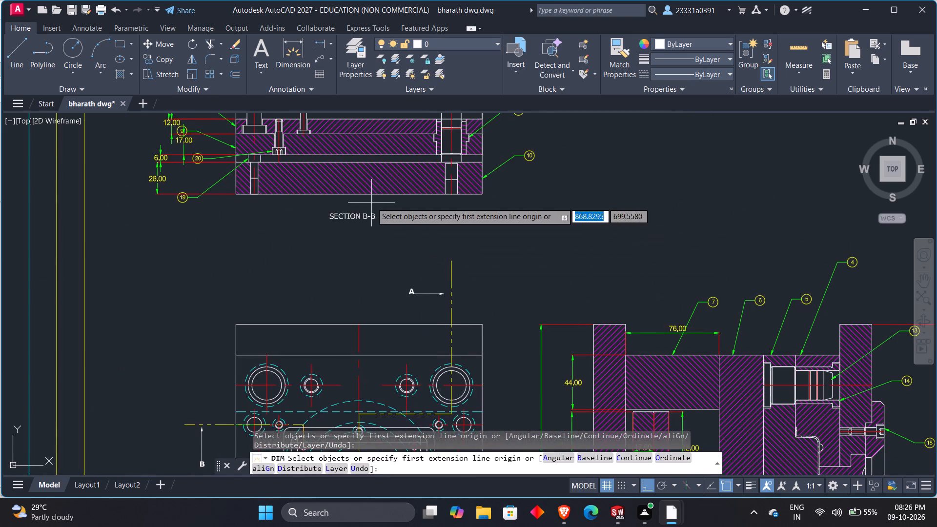
{"action": "middle_click_drag", "start_coordinate": [371, 204], "coordinate": [403, 293]}
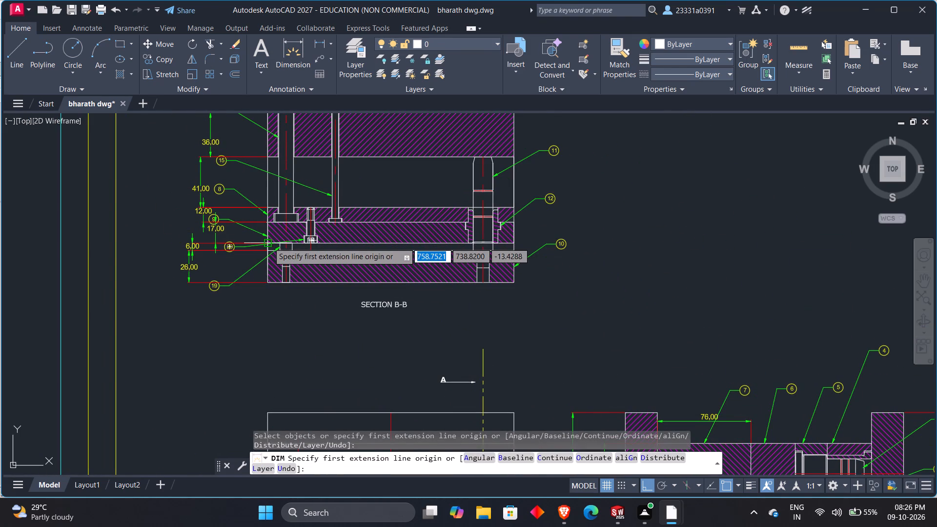
{"action": "left_click", "coordinate": [268, 243]}
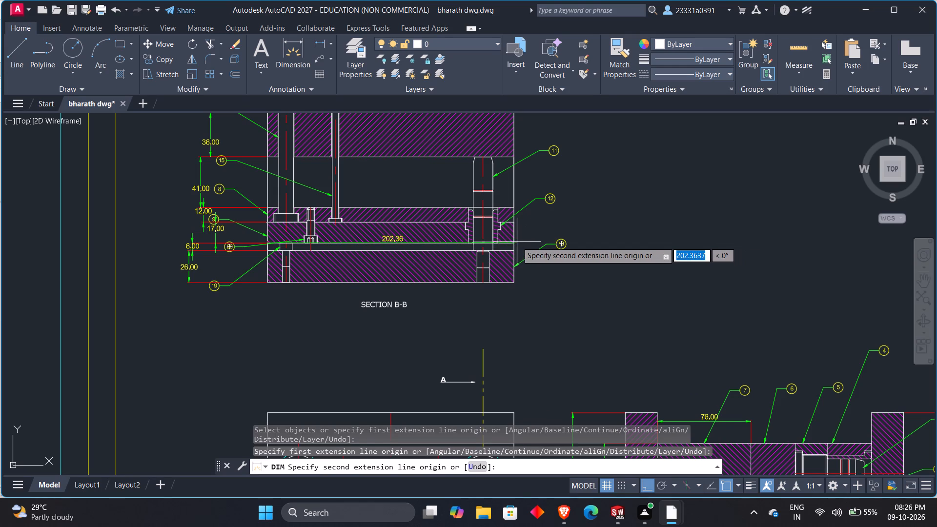
{"action": "key", "text": "Escape"}
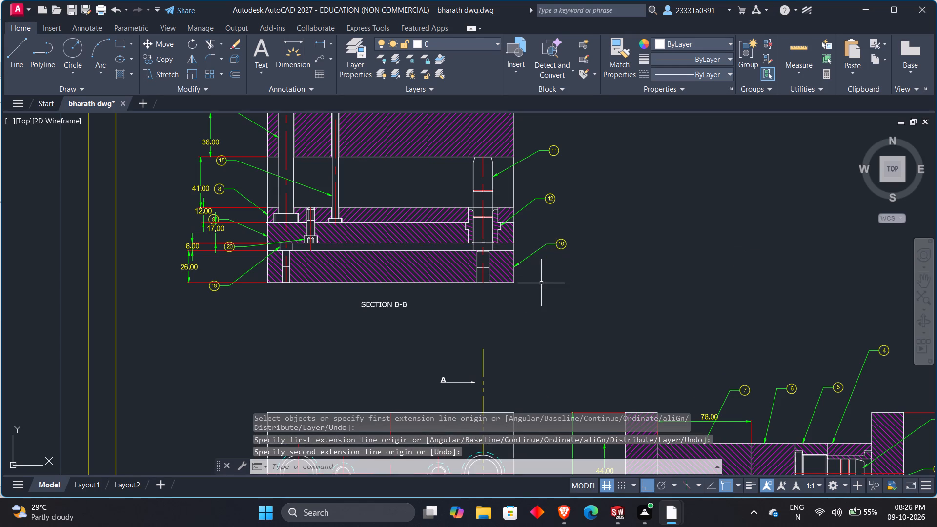
{"action": "key", "text": "alt+Tab"}
{"action": "key", "text": "alt+Tab"}
{"action": "middle_click_drag", "start_coordinate": [546, 308], "coordinate": [482, 134]}
{"action": "middle_click_drag", "start_coordinate": [503, 231], "coordinate": [509, 233]}
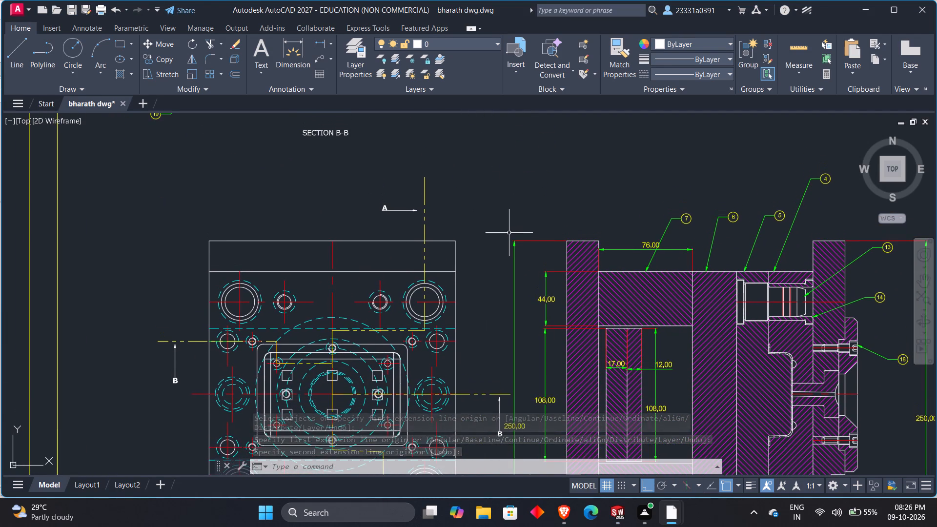
In SOLIDWORKS, sketch a center rectangle about 183 by 83 mm centred on the origin.
{"action": "key", "text": "alt+Tab"}
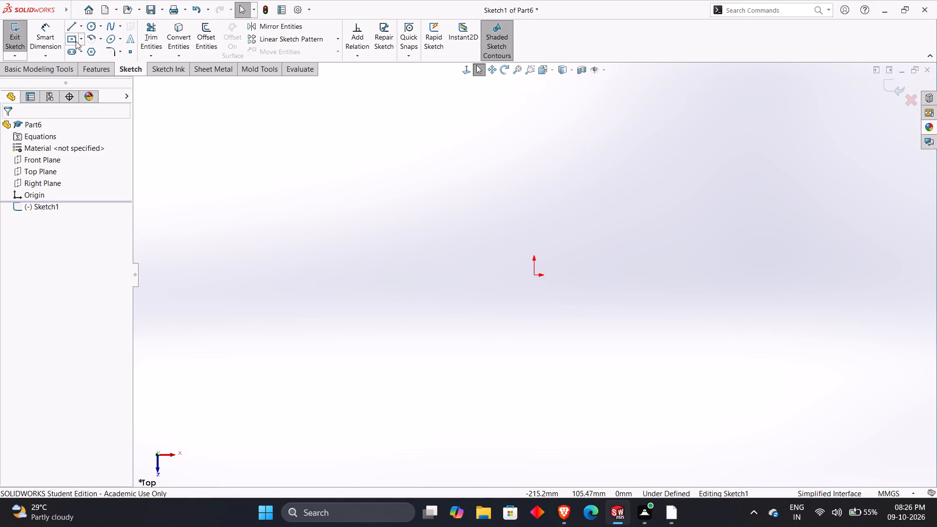
{"action": "left_click", "coordinate": [75, 41]}
{"action": "left_click", "coordinate": [533, 276]}
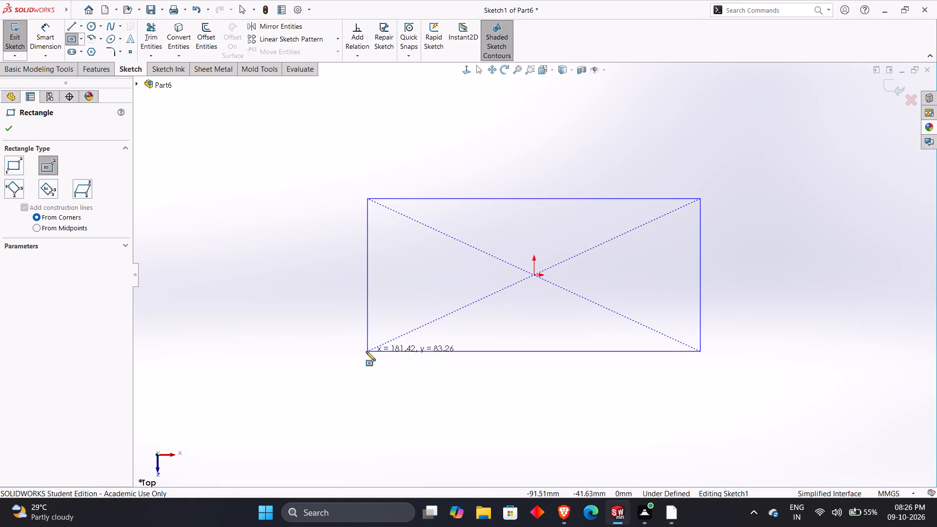
{"action": "left_click", "coordinate": [366, 351]}
Dimension the rectangle's horizontal width as 200 mm, checking the plate against the AutoCAD drawing.
{"action": "right_click_drag", "start_coordinate": [332, 362], "coordinate": [332, 108]}
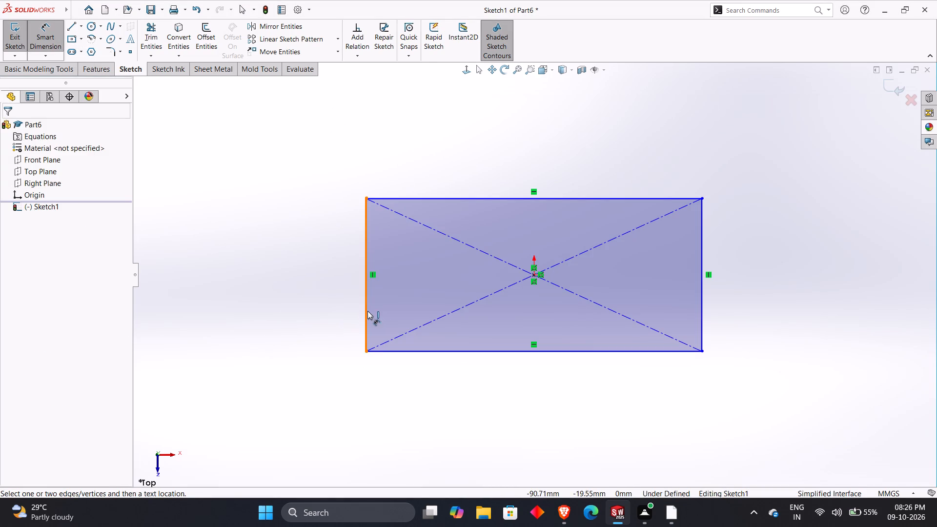
{"action": "left_click", "coordinate": [365, 312]}
{"action": "left_click_drag", "start_coordinate": [705, 319], "coordinate": [696, 327]}
{"action": "left_click", "coordinate": [561, 385]}
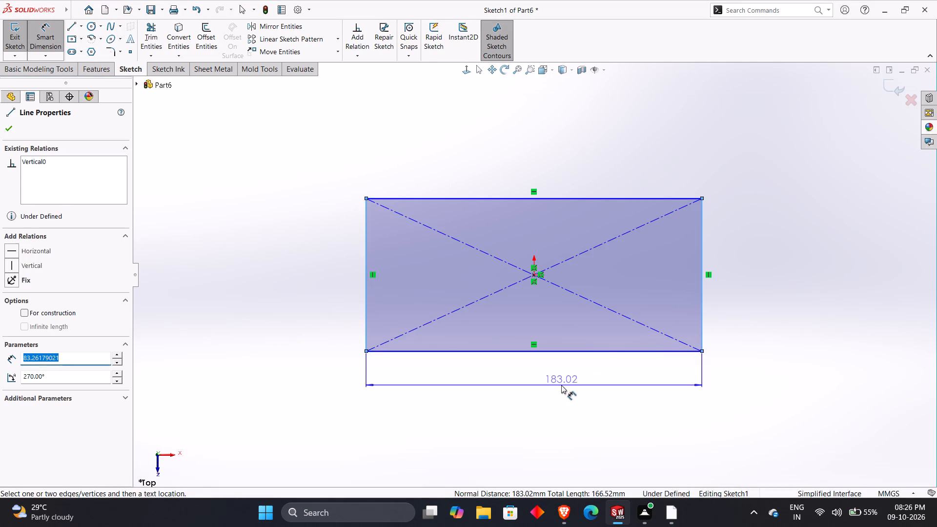
{"action": "key", "text": "Tab"}
{"action": "key", "text": "alt+Tab"}
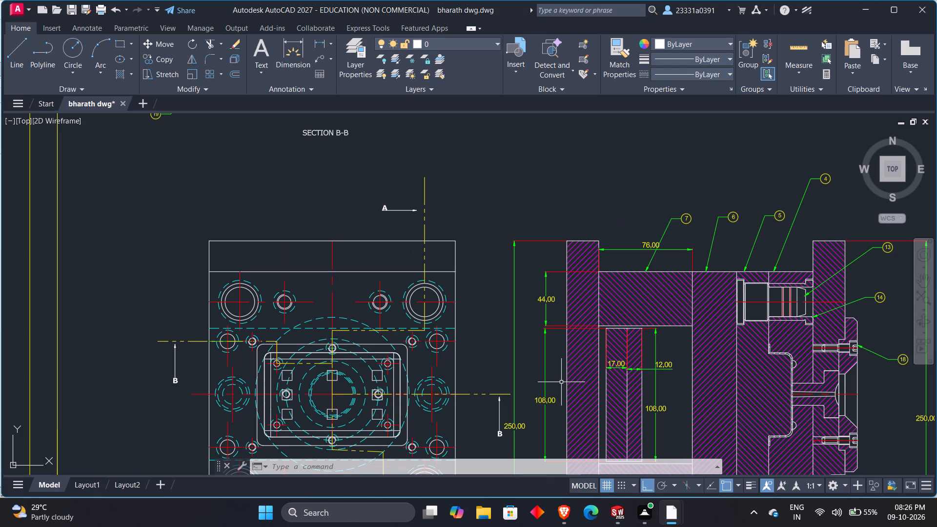
{"action": "middle_click_drag", "start_coordinate": [552, 375], "coordinate": [547, 250]}
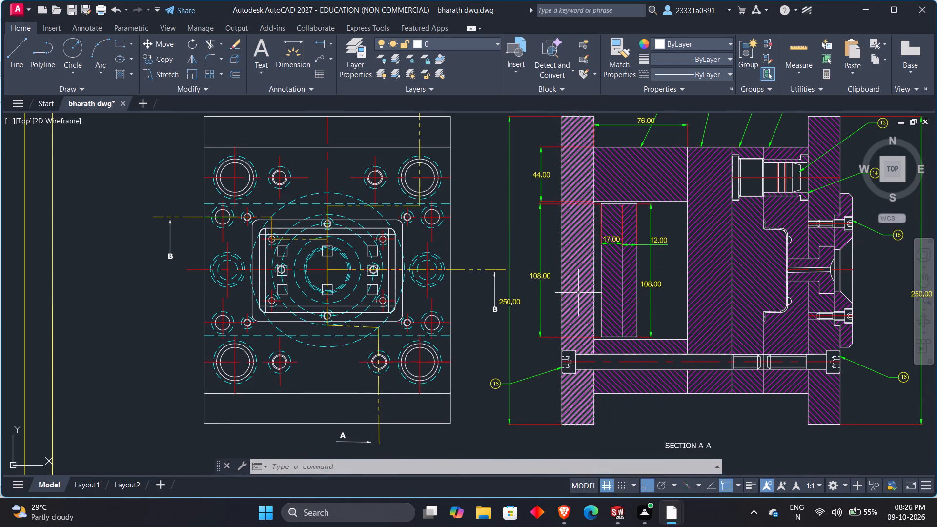
{"action": "key", "text": "alt+Tab"}
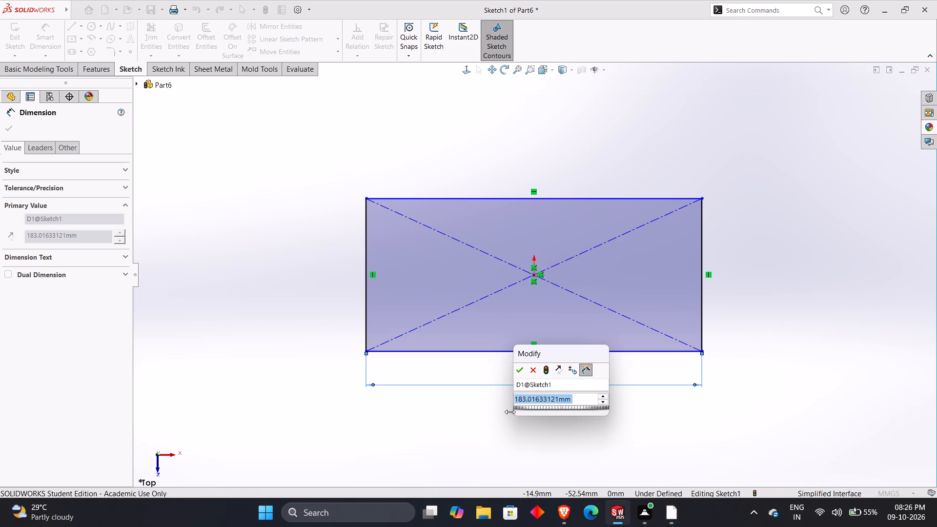
{"action": "key", "text": "2"}
{"action": "key", "text": "0"}
{"action": "key", "text": "0"}
{"action": "key", "text": "Return"}
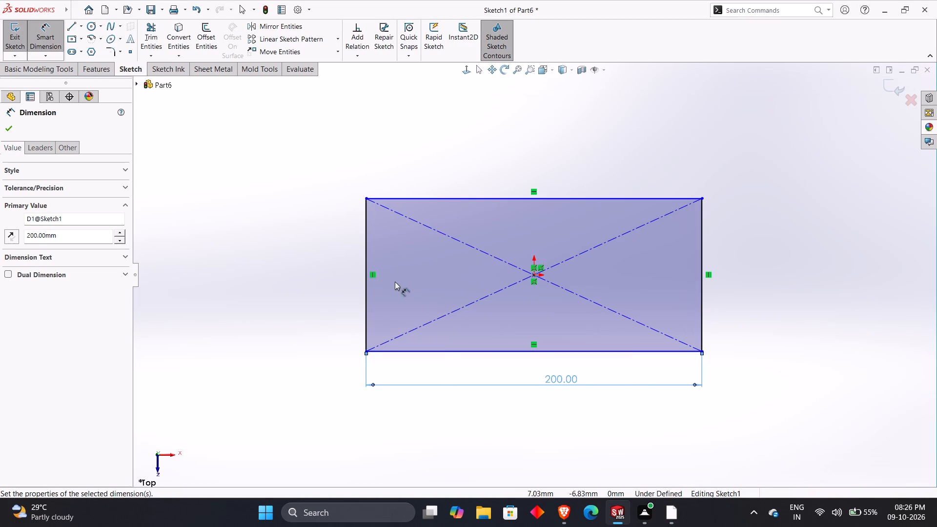
Dimension the rectangle's vertical height as 108 mm.
{"action": "left_click", "coordinate": [442, 201]}
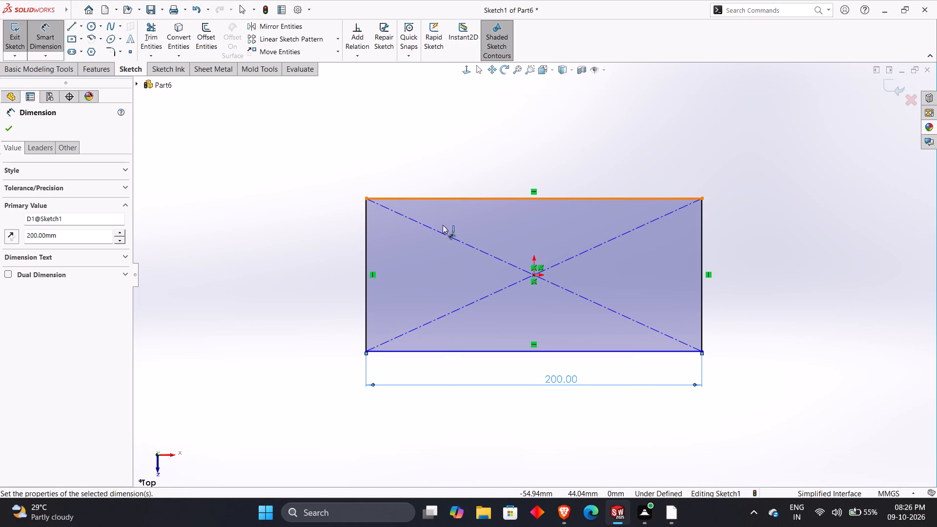
{"action": "left_click", "coordinate": [461, 350]}
{"action": "left_click", "coordinate": [333, 277]}
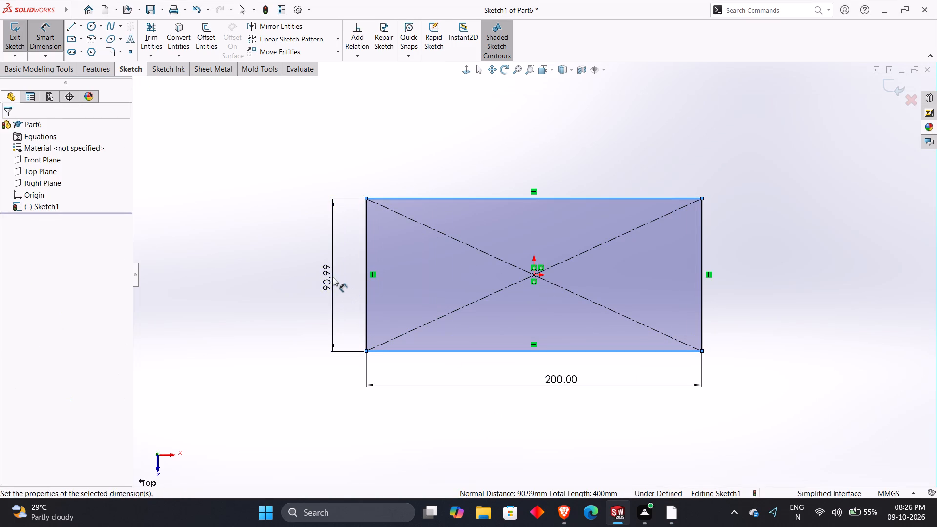
{"action": "key", "text": "1"}
{"action": "key", "text": "0"}
{"action": "key", "text": "8"}
{"action": "key", "text": "Return"}
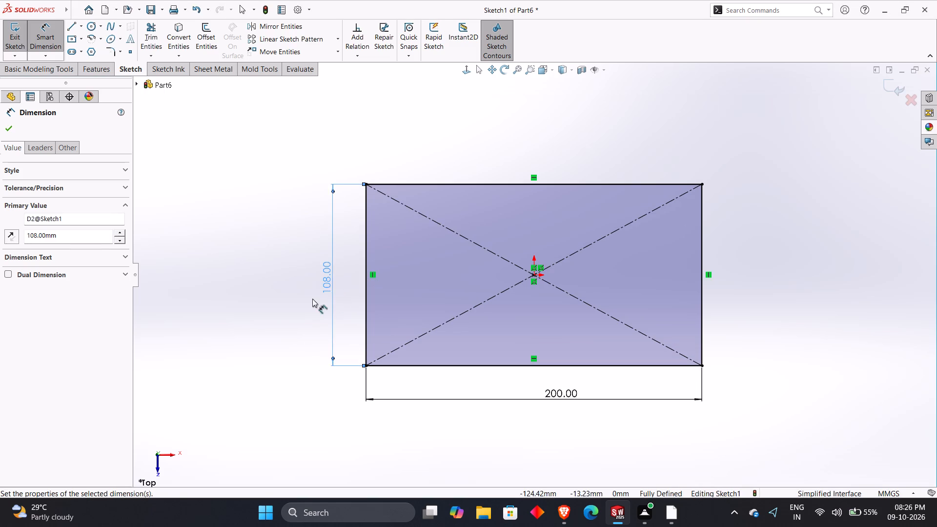
{"action": "left_click", "coordinate": [246, 300]}
Extrude the 200 by 108 mm rectangle 17 mm as a blind boss, checking the plate thickness against the AutoCAD drawing.
{"action": "key", "text": "alt+Tab"}
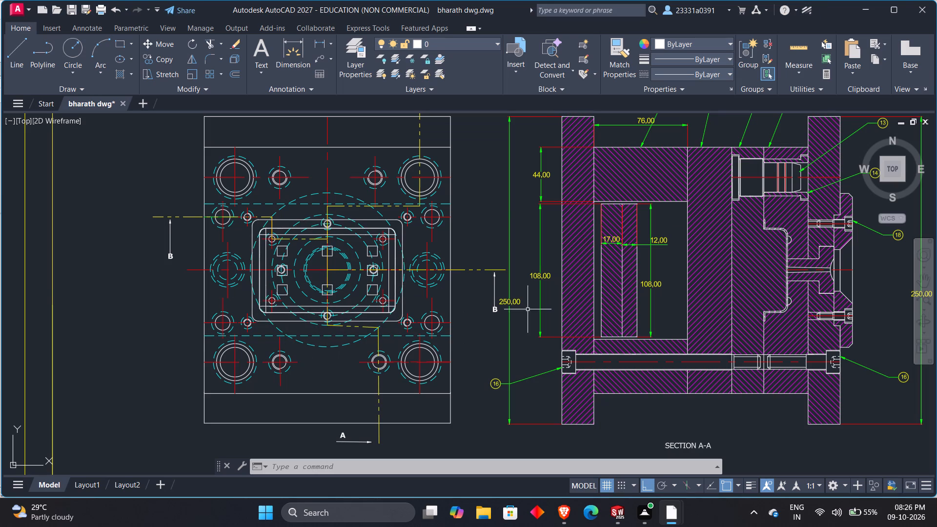
{"action": "key", "text": "alt+Tab"}
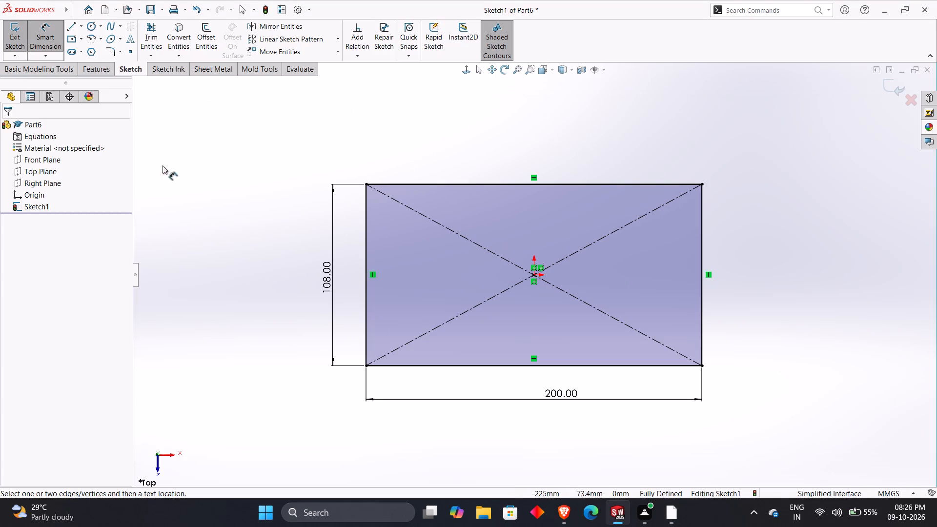
{"action": "left_click", "coordinate": [86, 68]}
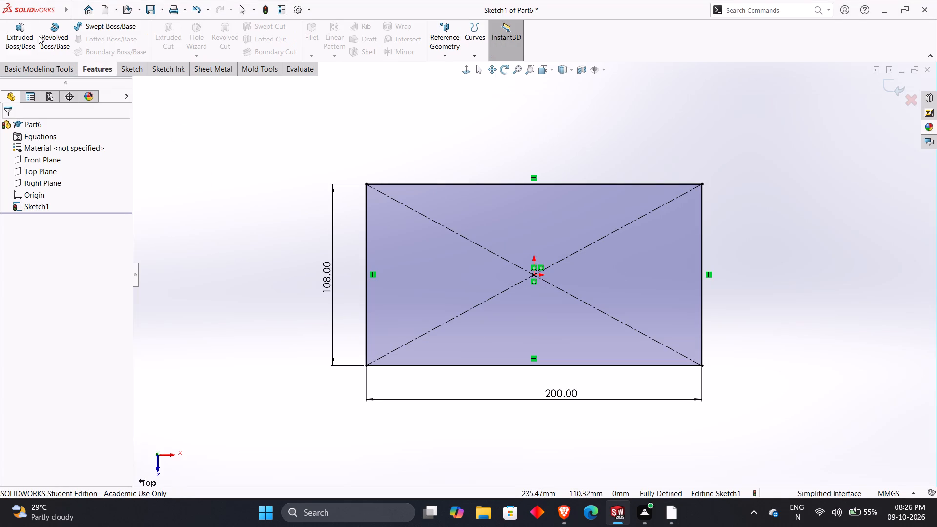
{"action": "left_click", "coordinate": [17, 37]}
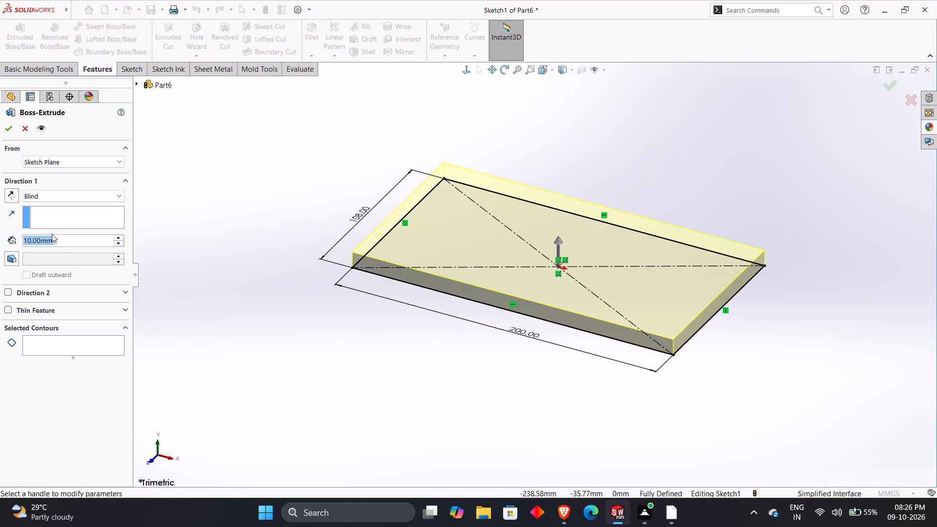
{"action": "key", "text": "1"}
{"action": "key", "text": "7"}
{"action": "key", "text": "Return"}
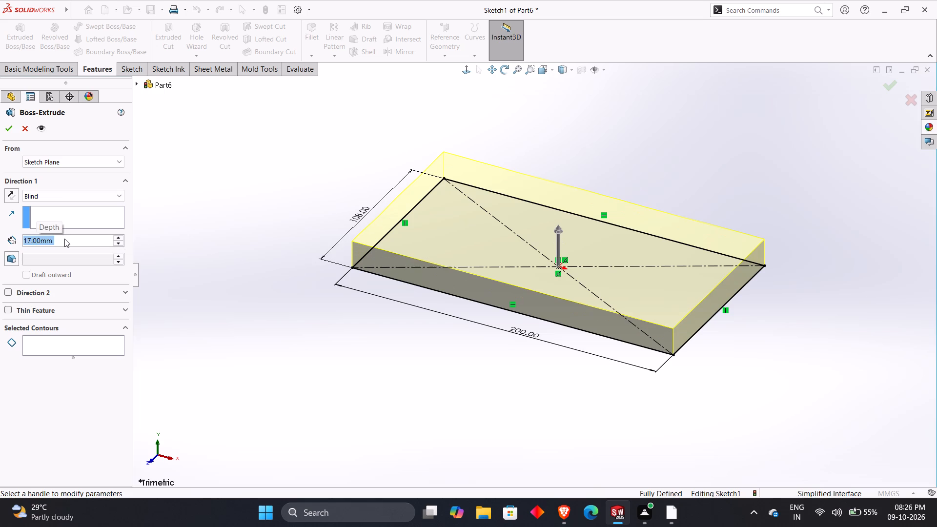
{"action": "left_click", "coordinate": [13, 130]}
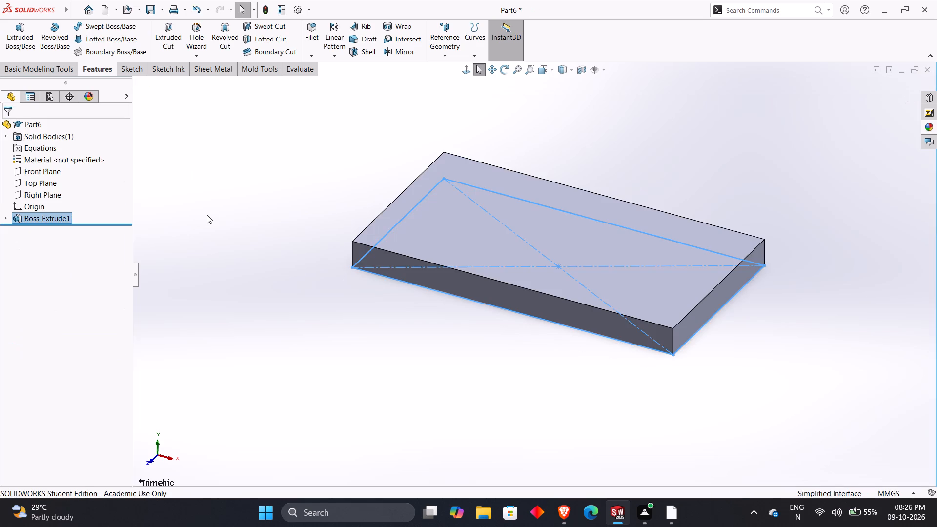
{"action": "left_click", "coordinate": [207, 215]}
Save the part as "Ejector back plate" in the ErrorReports folder, checking the plate in the AutoCAD drawing.
{"action": "key", "text": "ctrl+s"}
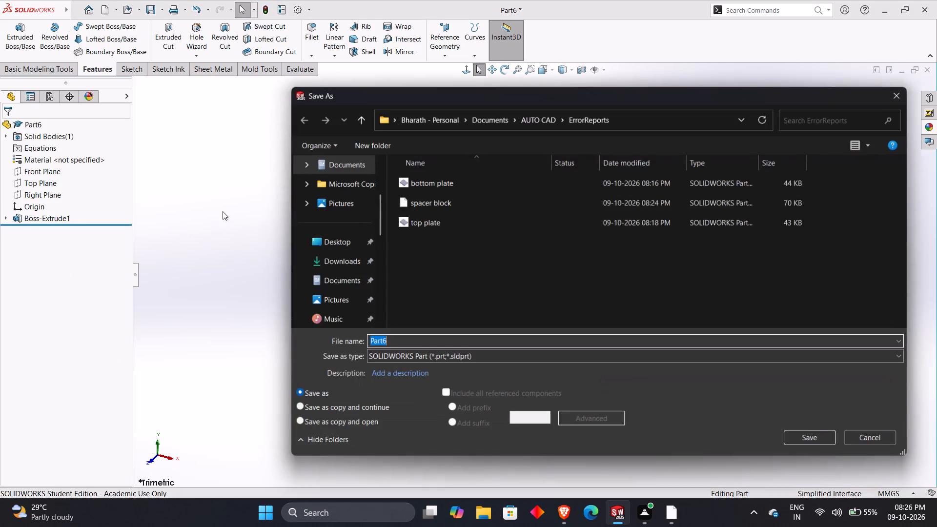
{"action": "key", "text": "alt+Tab"}
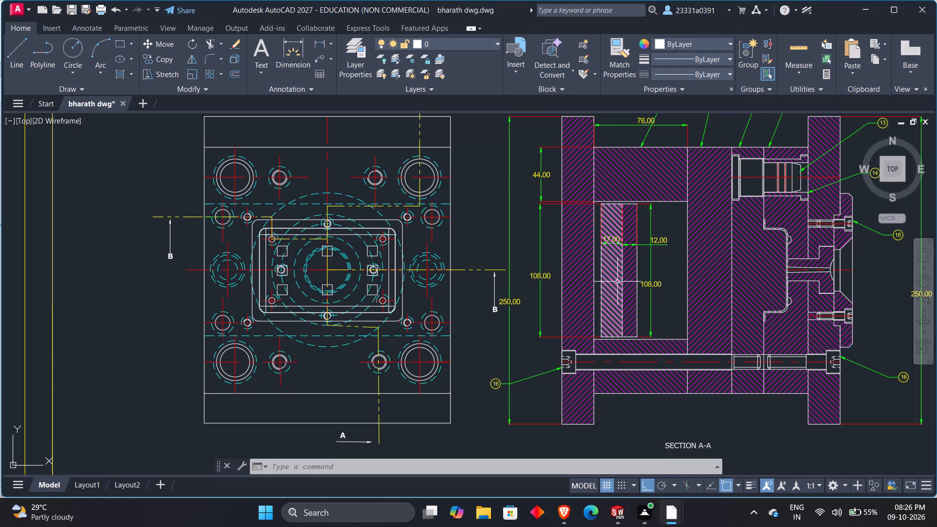
{"action": "key", "text": "alt+Tab"}
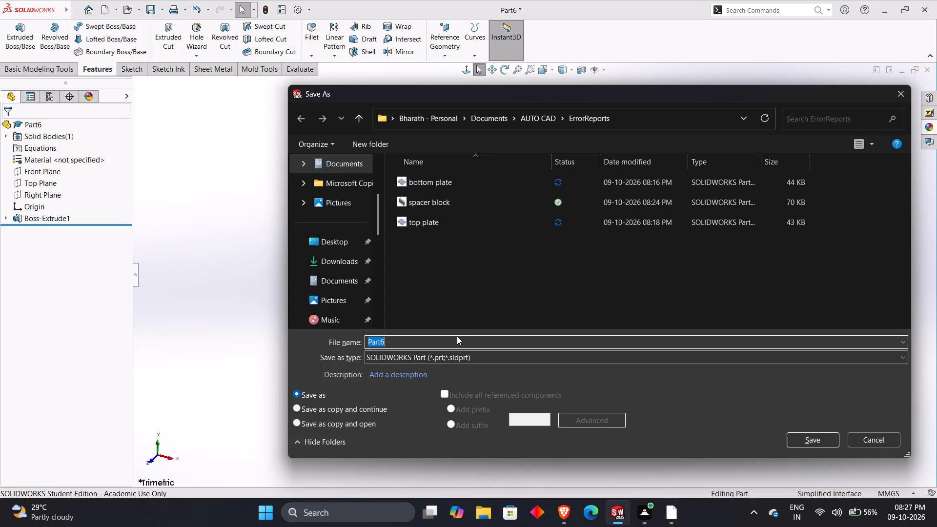
{"action": "type", "text": "jectt"}
{"action": "key", "text": "BackSpace"}
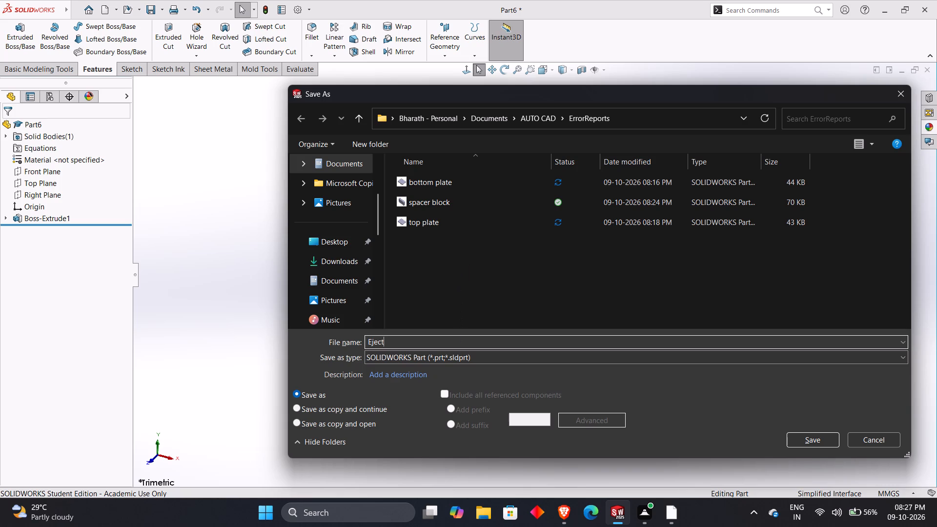
{"action": "type", "text": "or b"}
{"action": "type", "text": "ack plate"}
{"action": "key", "text": "space"}
{"action": "key", "text": "Return"}
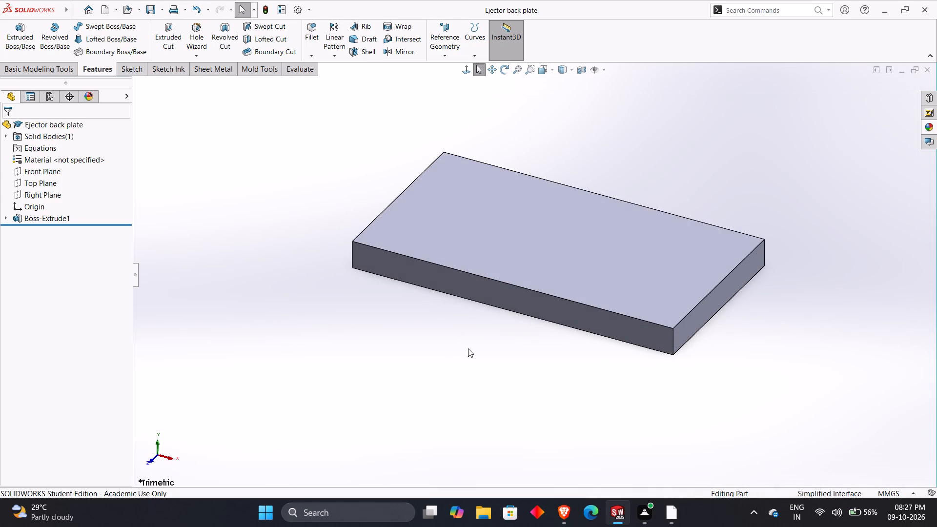
Start a new SOLIDWORKS part document for another mould plate.
{"action": "key", "text": "ctrl+n"}
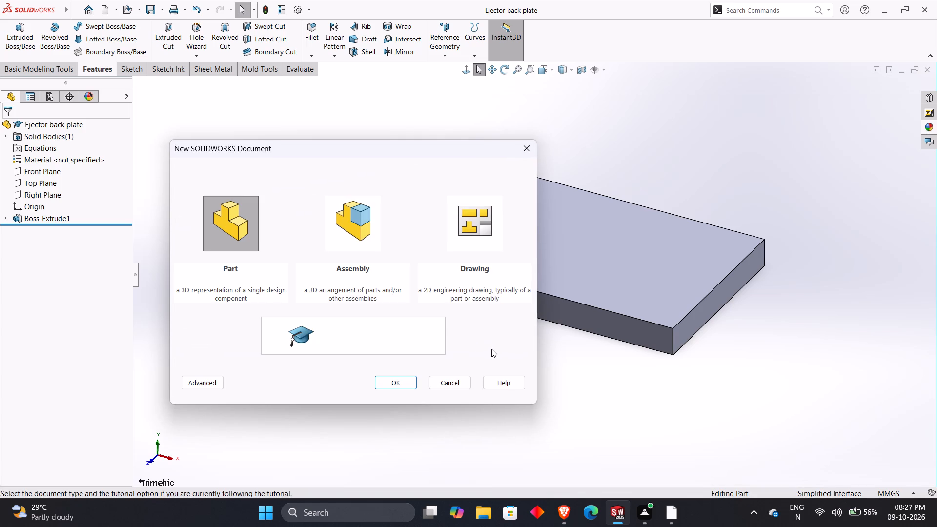
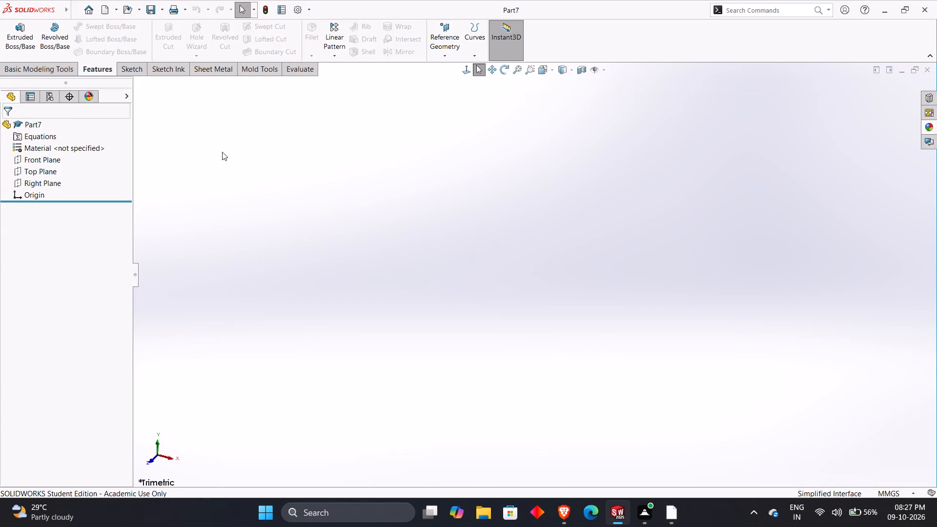
Sketch a center rectangle about 78 mm deep on the Top Plane, centered on the origin.
{"action": "left_click", "coordinate": [132, 76]}
{"action": "left_click", "coordinate": [133, 72]}
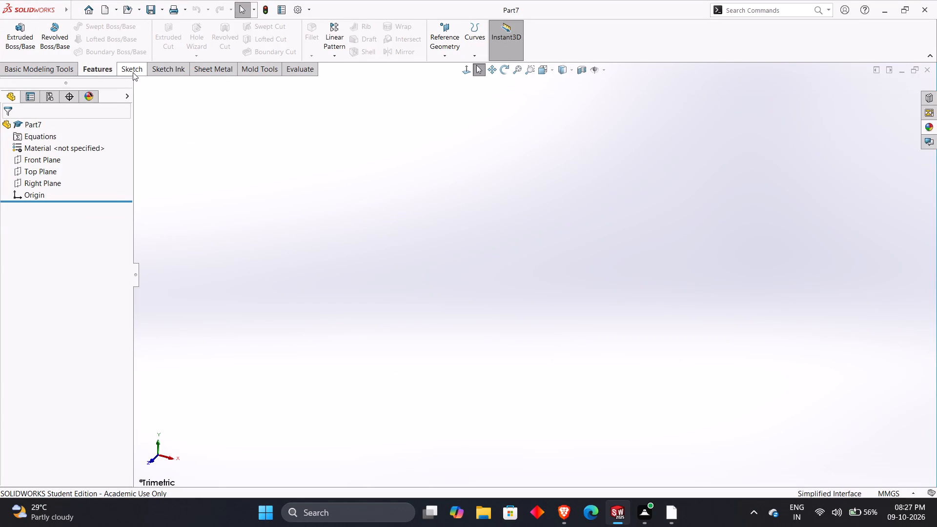
{"action": "left_click", "coordinate": [18, 26]}
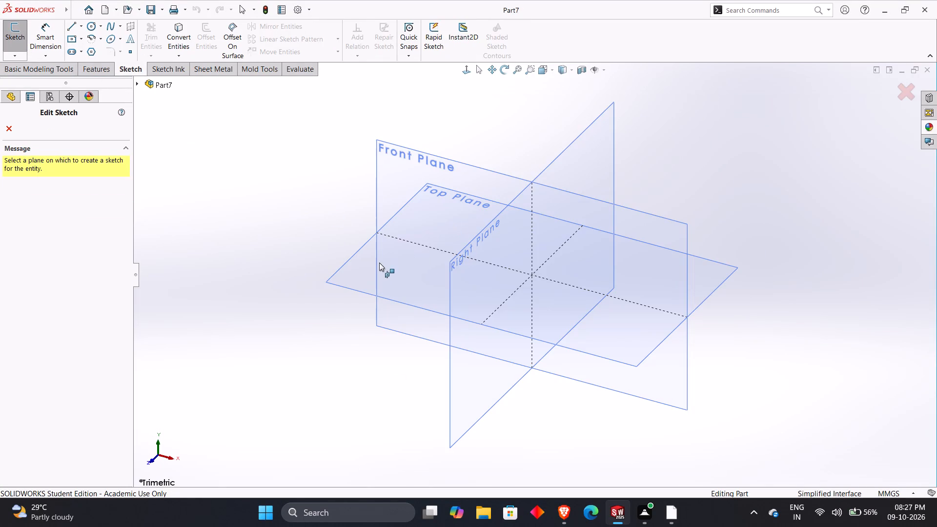
{"action": "left_click", "coordinate": [346, 269]}
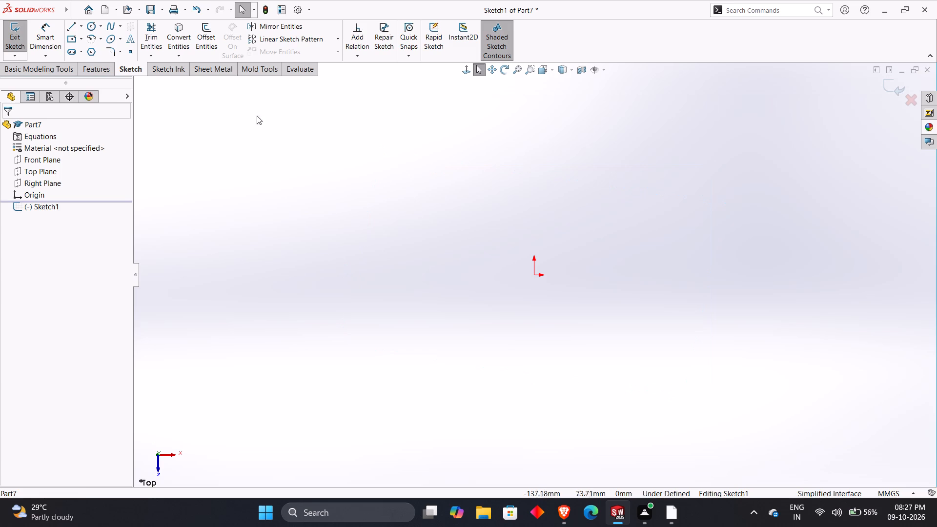
{"action": "left_click", "coordinate": [73, 39]}
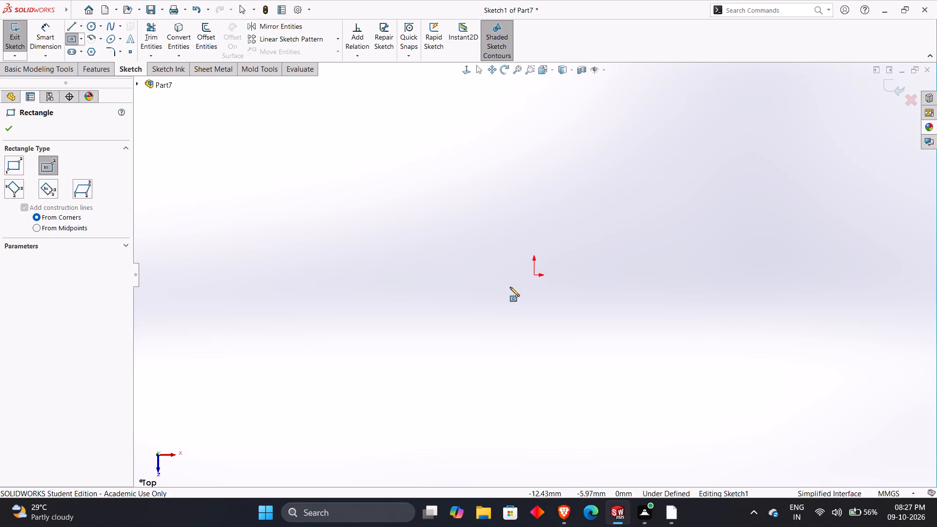
{"action": "left_click", "coordinate": [533, 276]}
{"action": "left_click", "coordinate": [328, 353]}
Dimension the rectangle 200 mm wide and 108 mm deep.
{"action": "right_click_drag", "start_coordinate": [266, 374], "coordinate": [248, 90]}
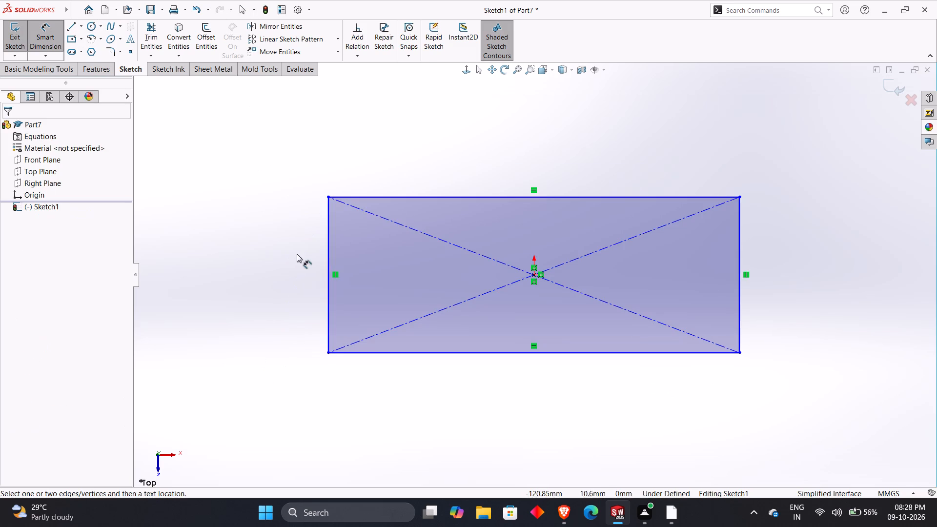
{"action": "left_click", "coordinate": [328, 268]}
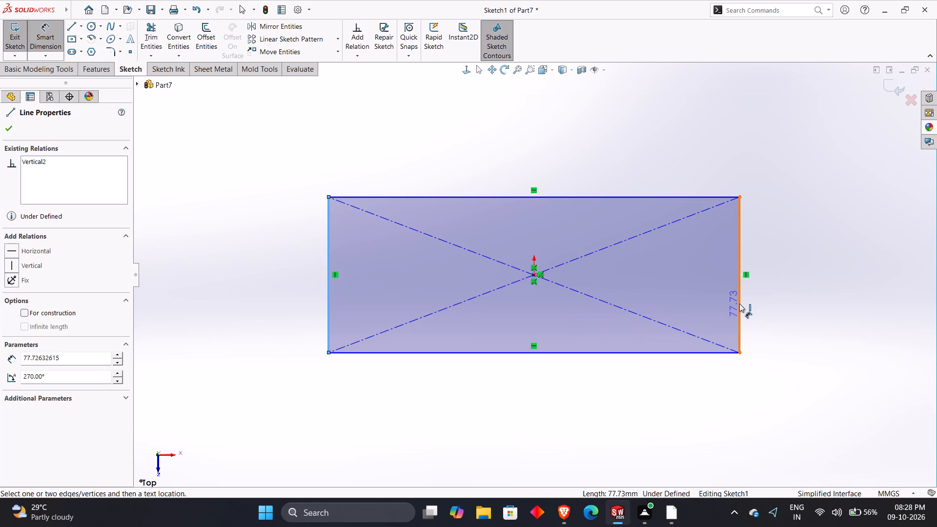
{"action": "left_click", "coordinate": [738, 309]}
{"action": "left_click", "coordinate": [578, 377]}
{"action": "type", "text": "200"}
{"action": "key", "text": "Return"}
{"action": "left_click", "coordinate": [479, 198]}
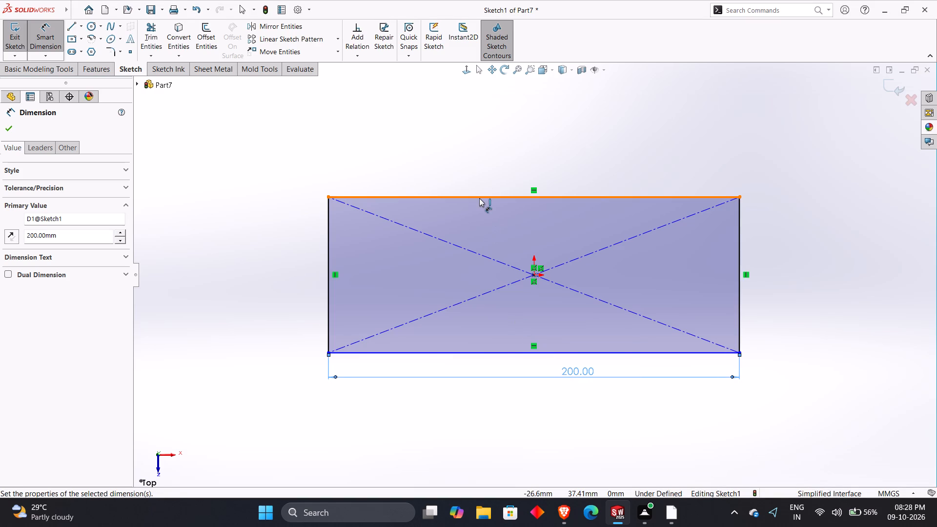
{"action": "left_click", "coordinate": [496, 355]}
{"action": "left_click", "coordinate": [300, 293]}
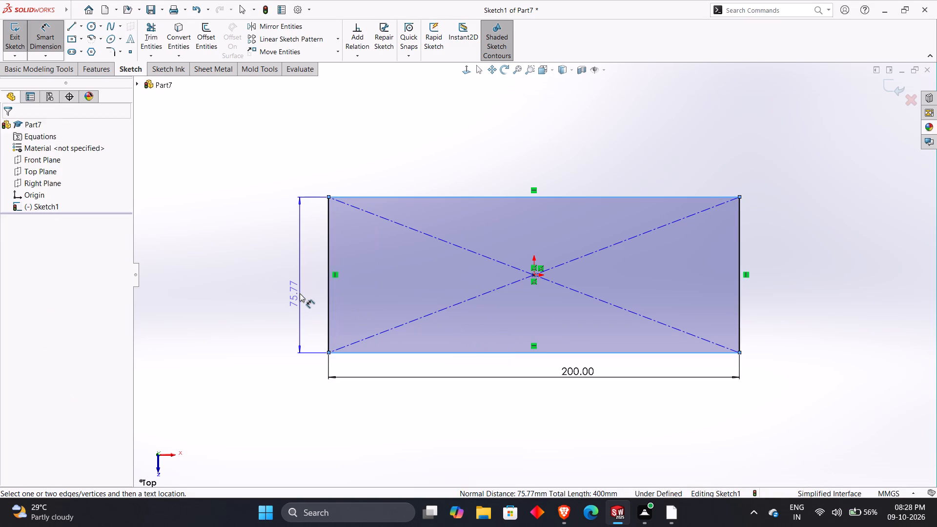
{"action": "type", "text": "108"}
{"action": "key", "text": "Return"}
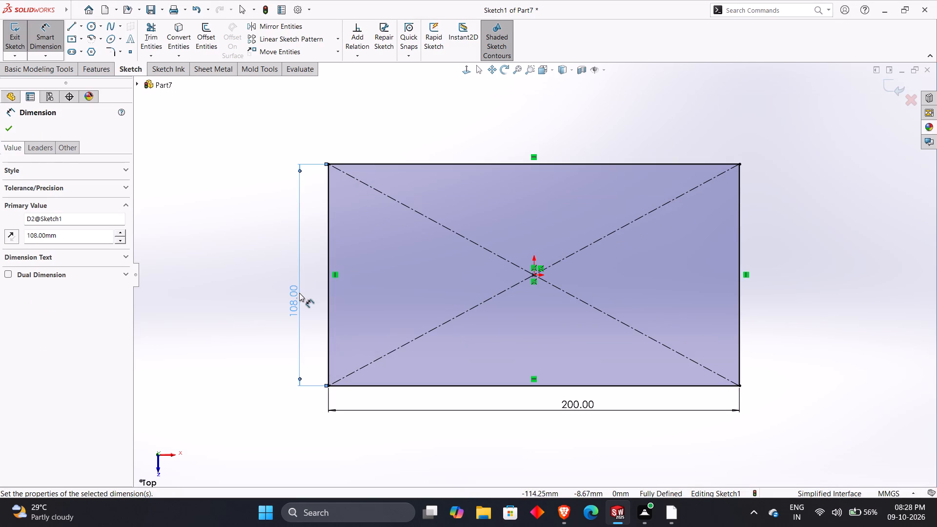
{"action": "left_click", "coordinate": [281, 284]}
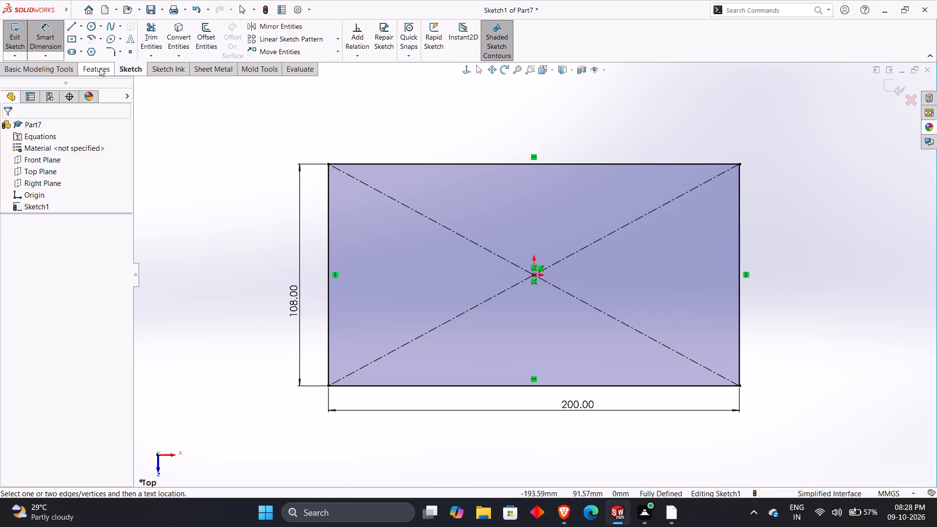
Extrude the rectangle as a blind boss 12 mm thick, taking the plate thickness from the AutoCAD section drawing.
{"action": "left_click", "coordinate": [100, 68]}
{"action": "left_click", "coordinate": [13, 40]}
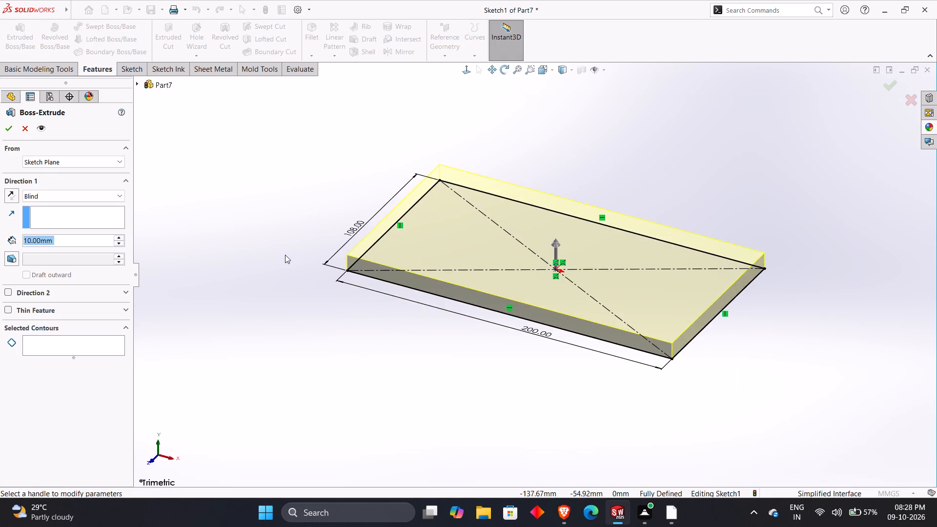
{"action": "key", "text": "alt+Tab"}
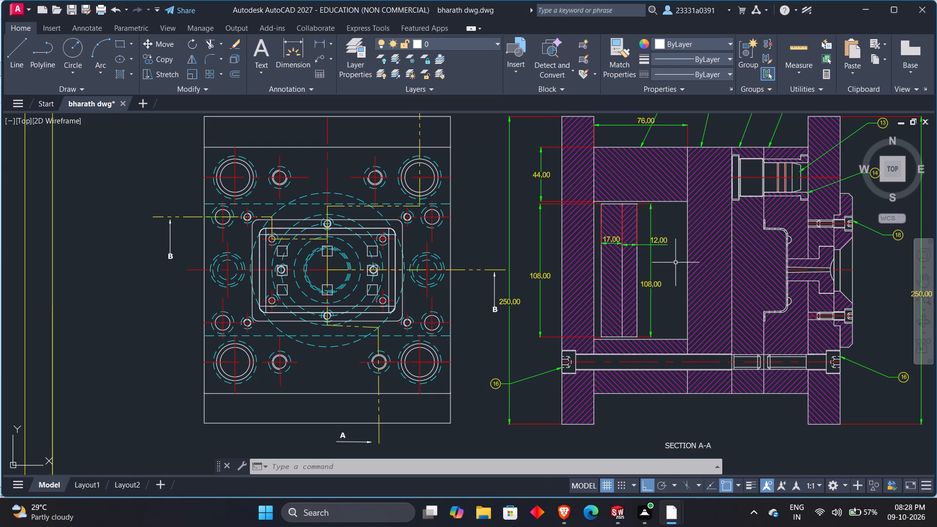
{"action": "key", "text": "alt+Tab"}
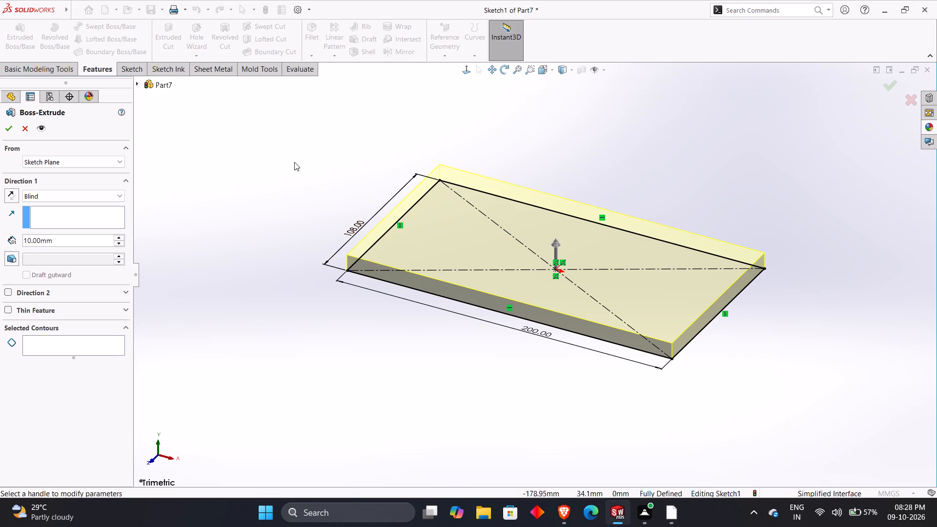
{"action": "left_click", "coordinate": [93, 239]}
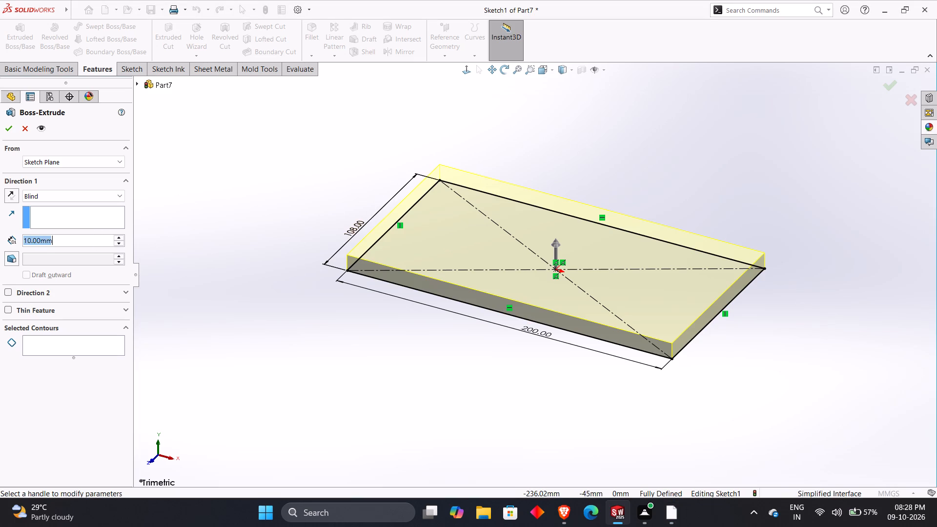
{"action": "key", "text": "BackSpace"}
{"action": "key", "text": "BackSpace"}
{"action": "key", "text": "BackSpace"}
{"action": "key", "text": "BackSpace"}
{"action": "key", "text": "BackSpace"}
{"action": "key", "text": "BackSpace"}
{"action": "key", "text": "BackSpace"}
{"action": "type", "text": "12"}
{"action": "key", "text": "Return"}
{"action": "left_click", "coordinate": [89, 239]}
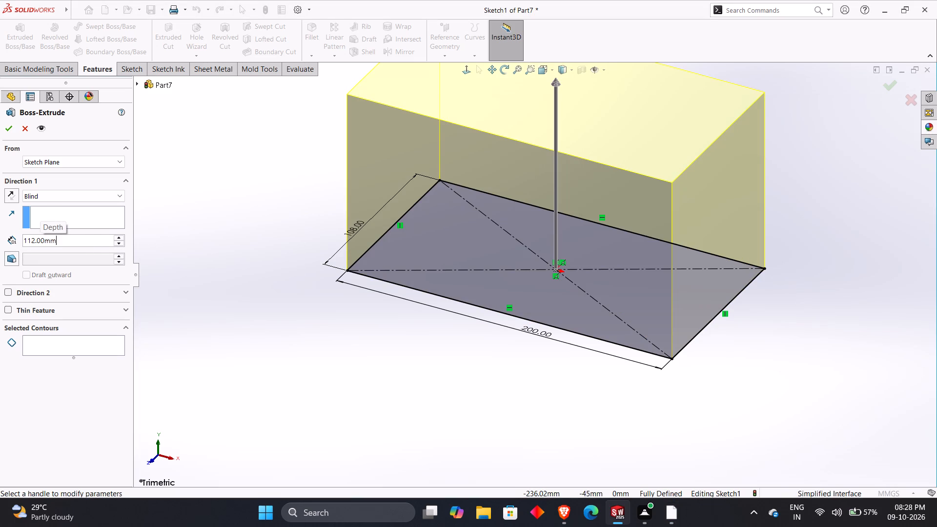
{"action": "key", "text": "BackSpace"}
{"action": "key", "text": "BackSpace"}
{"action": "key", "text": "BackSpace"}
{"action": "key", "text": "BackSpace"}
{"action": "key", "text": "BackSpace"}
{"action": "key", "text": "BackSpace"}
{"action": "key", "text": "BackSpace"}
{"action": "key", "text": "BackSpace"}
{"action": "key", "text": "BackSpace"}
{"action": "key", "text": "BackSpace"}
{"action": "key", "text": "BackSpace"}
{"action": "key", "text": "BackSpace"}
{"action": "key", "text": "BackSpace"}
{"action": "key", "text": "BackSpace"}
{"action": "key", "text": "BackSpace"}
{"action": "key", "text": "BackSpace"}
{"action": "key", "text": "BackSpace"}
{"action": "key", "text": "BackSpace"}
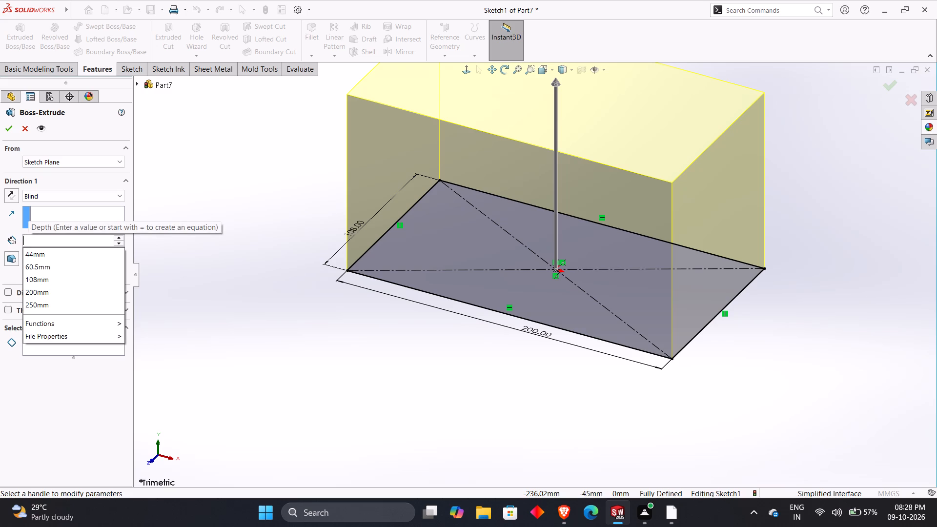
{"action": "type", "text": "12"}
{"action": "key", "text": "Return"}
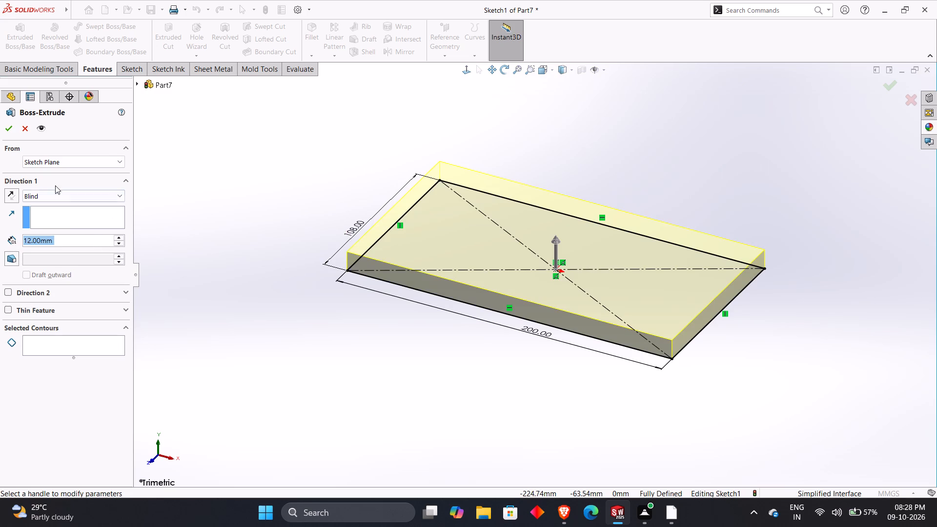
{"action": "left_click", "coordinate": [7, 132]}
{"action": "left_click", "coordinate": [241, 199]}
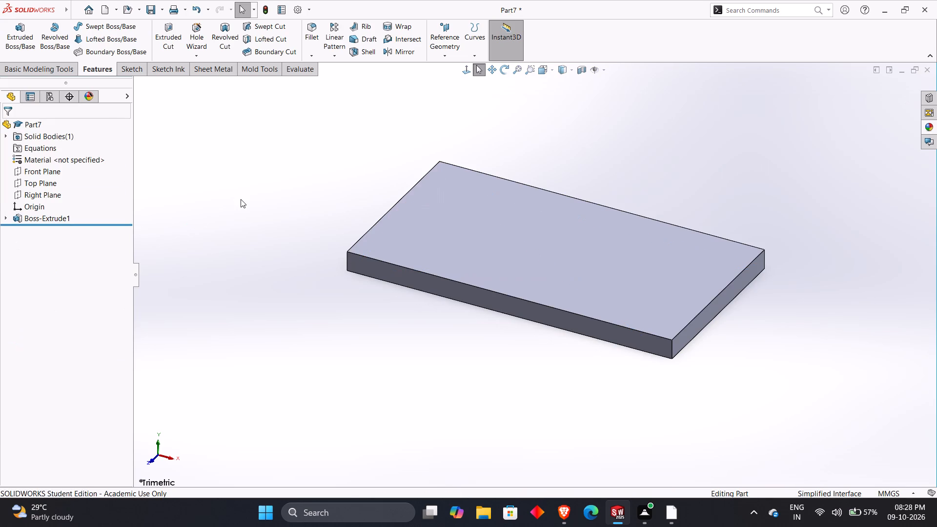
Save the part as "ejector plate" in the ErrorReports folder.
{"action": "key", "text": "ctrl+s"}
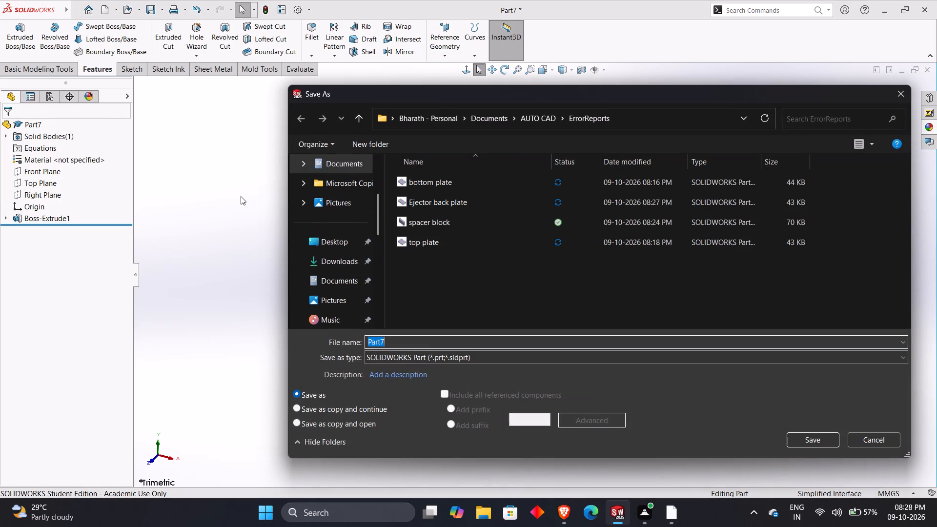
{"action": "key", "text": "e"}
{"action": "key", "text": "BackSpace"}
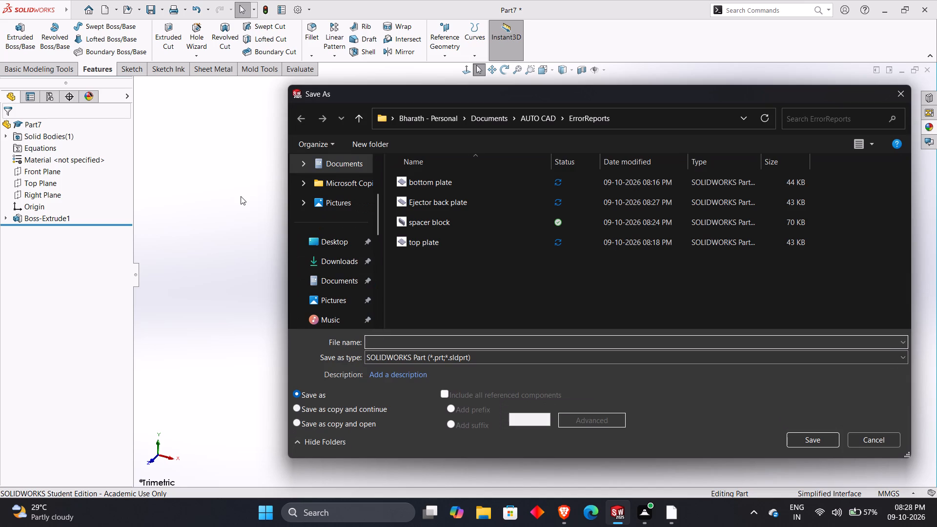
{"action": "key", "text": "e"}
{"action": "type", "text": "jector plate"}
{"action": "key", "text": "space"}
{"action": "key", "text": "Return"}
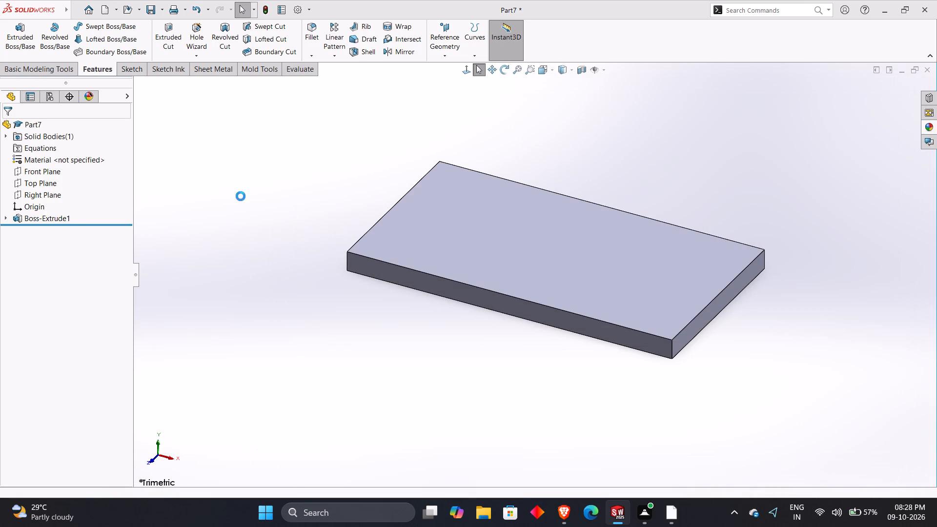
Create a new part document.
{"action": "key", "text": "ctrl+n"}
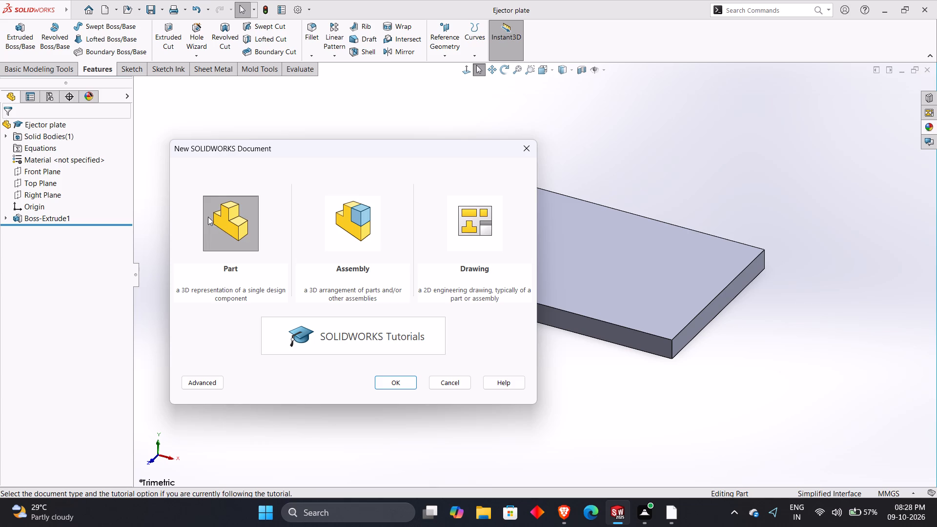
{"action": "left_click", "coordinate": [387, 382]}
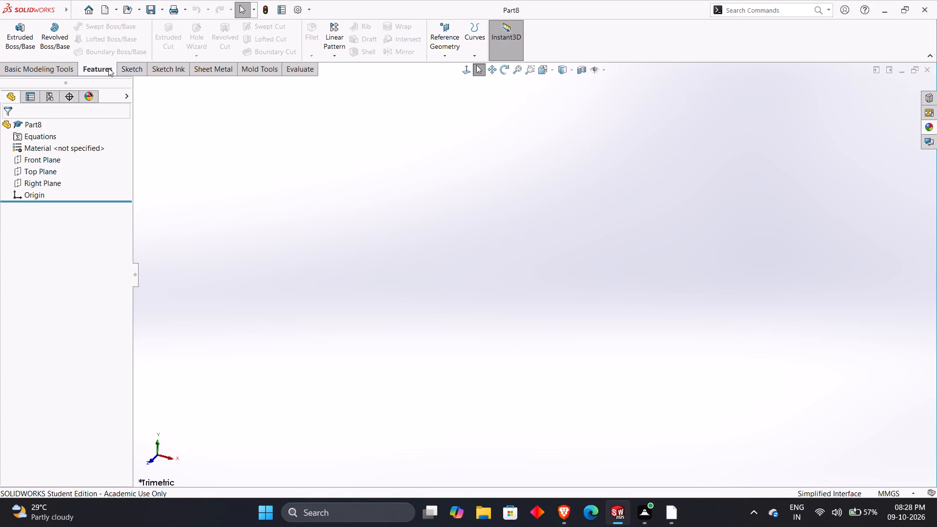
Sketch a center rectangle about 185 by 89 mm on the Top Plane, centered on the origin.
{"action": "left_click", "coordinate": [126, 70]}
{"action": "left_click", "coordinate": [16, 34]}
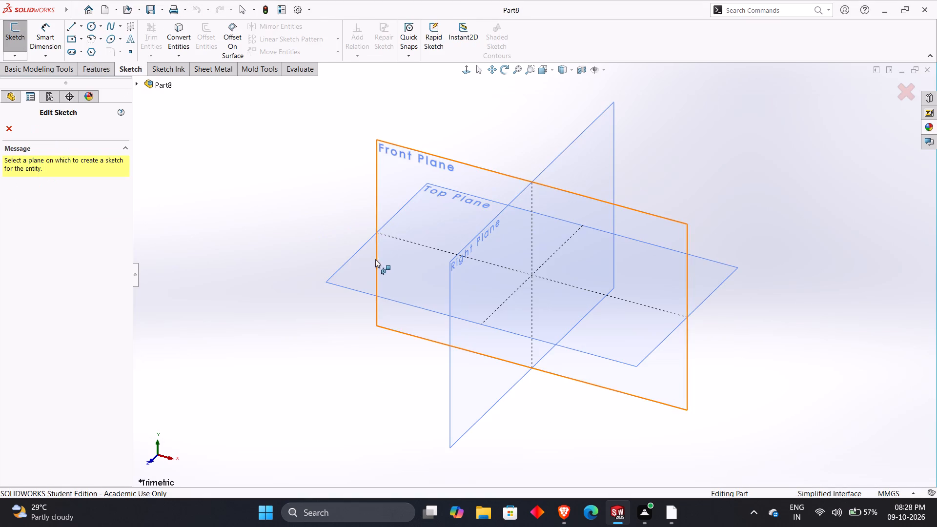
{"action": "left_click", "coordinate": [365, 265]}
{"action": "left_click", "coordinate": [68, 38]}
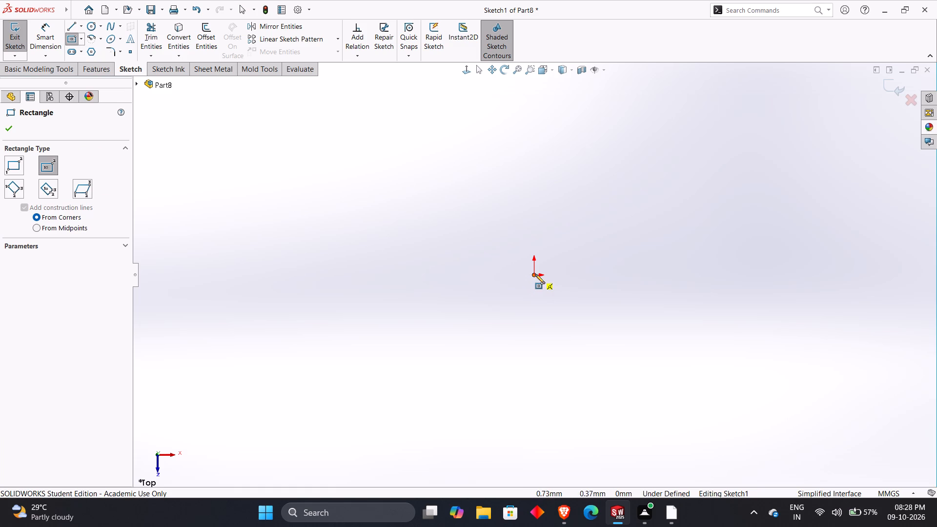
{"action": "left_click_drag", "start_coordinate": [535, 274], "coordinate": [533, 280]}
{"action": "left_click", "coordinate": [348, 364]}
Dimension the rectangle's width between its two vertical edges.
{"action": "right_click_drag", "start_coordinate": [329, 385], "coordinate": [281, 101]}
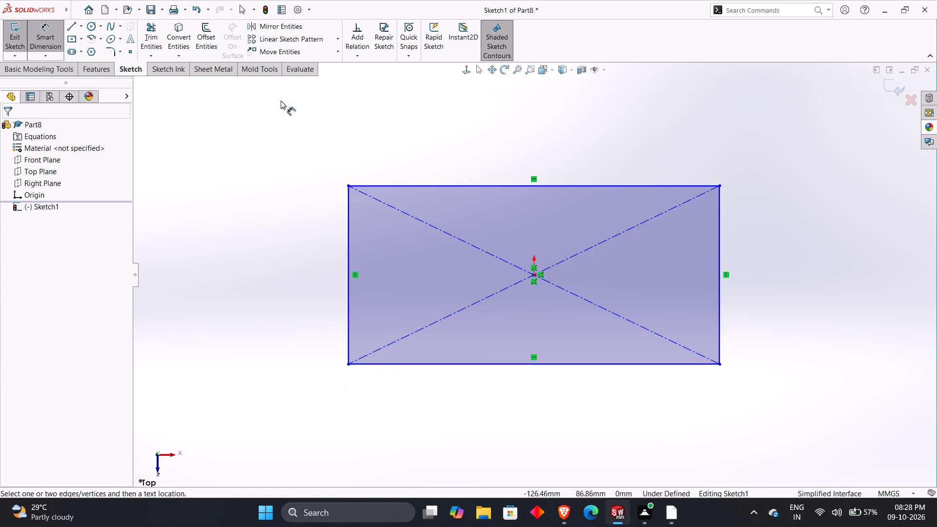
{"action": "right_click_drag", "start_coordinate": [281, 101], "coordinate": [270, 118]}
{"action": "left_click", "coordinate": [346, 237]}
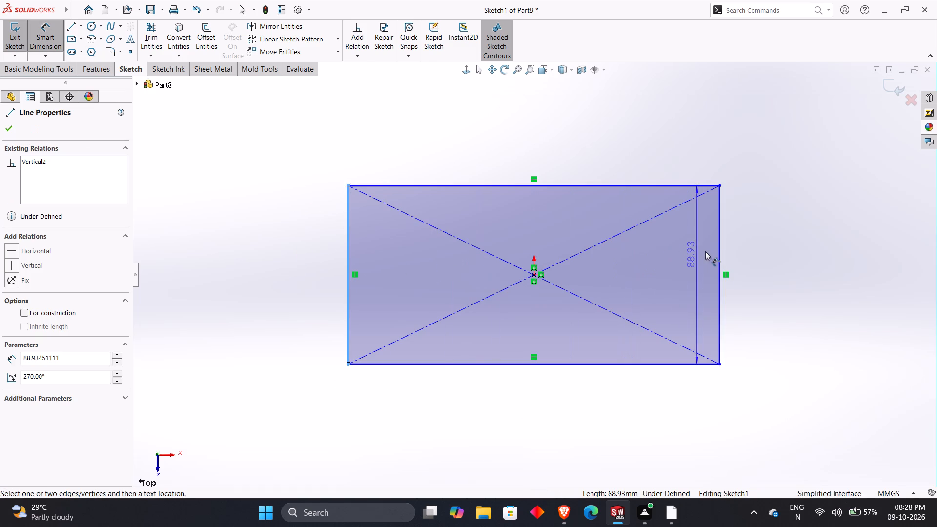
{"action": "left_click_drag", "start_coordinate": [717, 245], "coordinate": [714, 255]}
{"action": "left_click", "coordinate": [538, 401]}
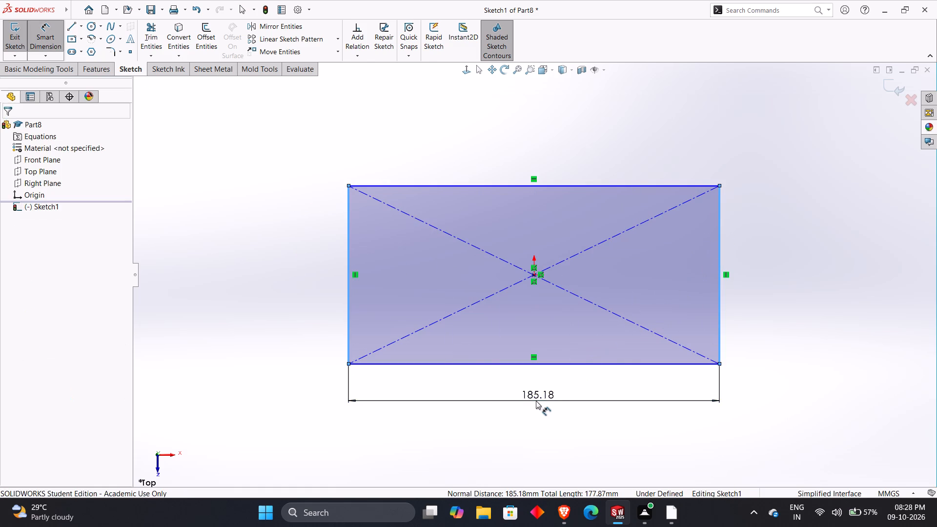
Switch to the AutoCAD drawing and dimension the thickness of plate 6 along its upper edge in Section A-A.
{"action": "key", "text": "alt+Tab"}
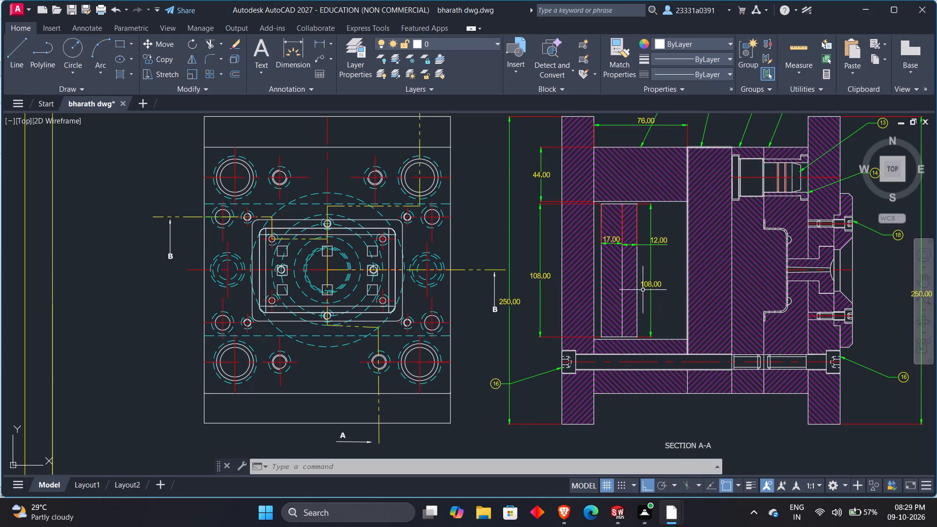
{"action": "left_click", "coordinate": [303, 63]}
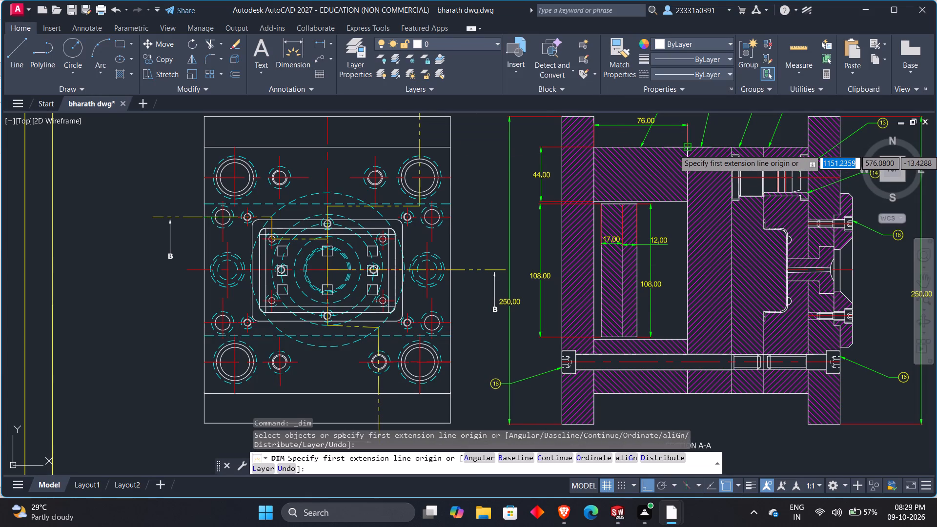
{"action": "left_click", "coordinate": [686, 149]}
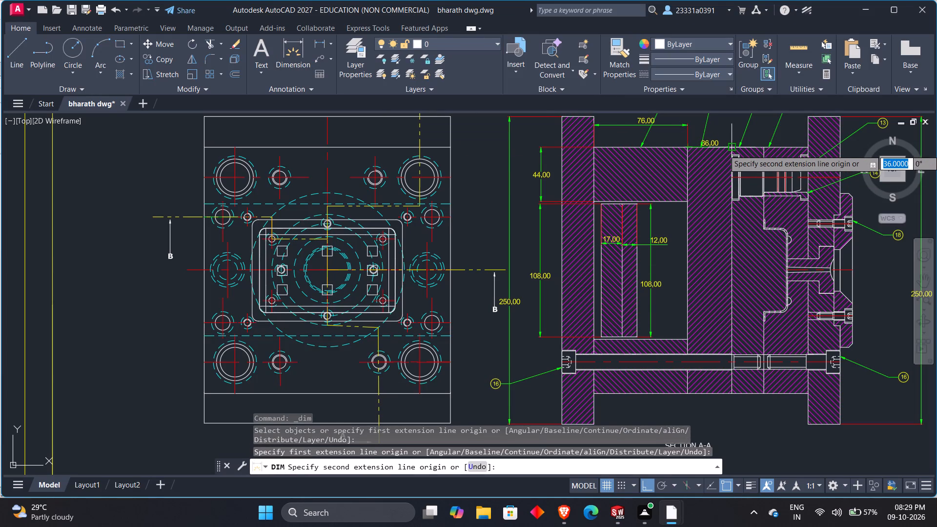
{"action": "left_click", "coordinate": [731, 150]}
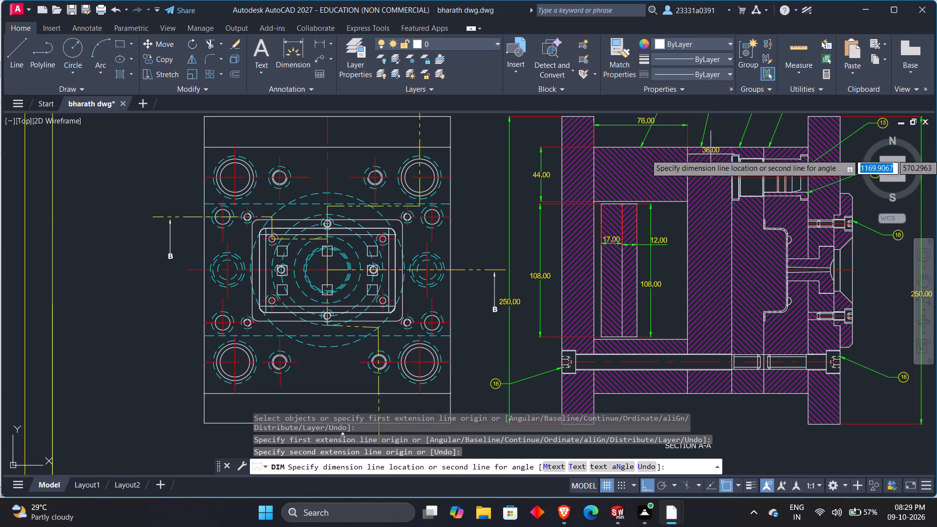
{"action": "left_click", "coordinate": [716, 138]}
Dimension the thickness of plate 5 along its upper edge in Section A-A.
{"action": "middle_click_drag", "start_coordinate": [696, 188], "coordinate": [659, 291]}
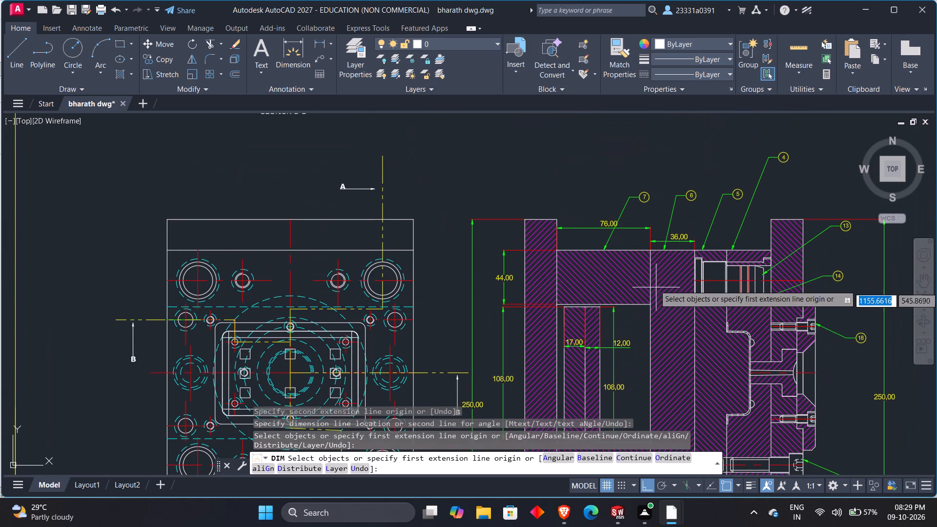
{"action": "middle_click_drag", "start_coordinate": [577, 256], "coordinate": [672, 393]}
{"action": "middle_click_drag", "start_coordinate": [379, 184], "coordinate": [428, 281]}
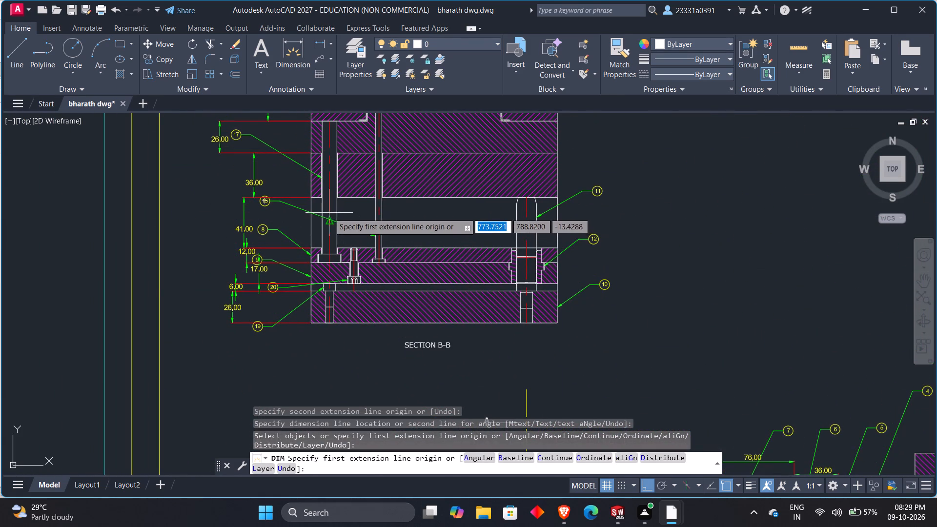
{"action": "middle_click_drag", "start_coordinate": [432, 256], "coordinate": [348, 4]}
{"action": "middle_click_drag", "start_coordinate": [661, 237], "coordinate": [503, 201]}
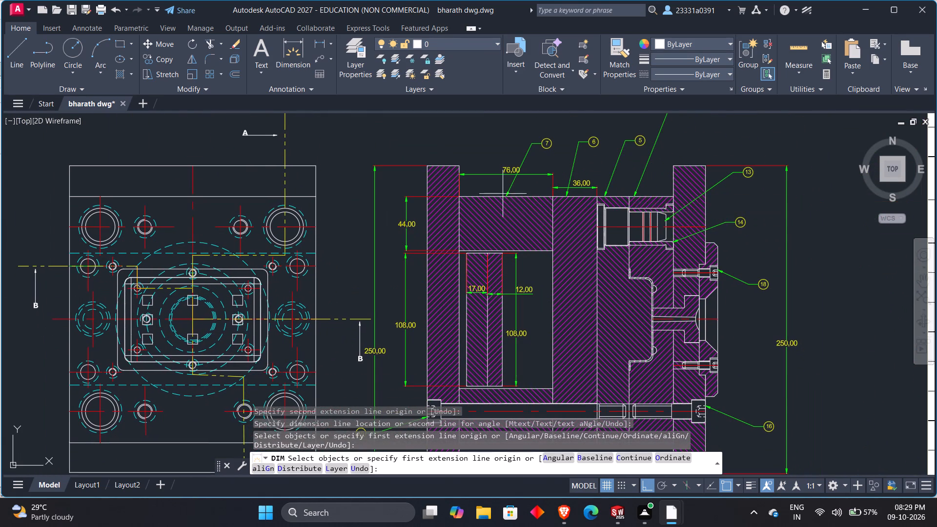
{"action": "left_click", "coordinate": [597, 197]}
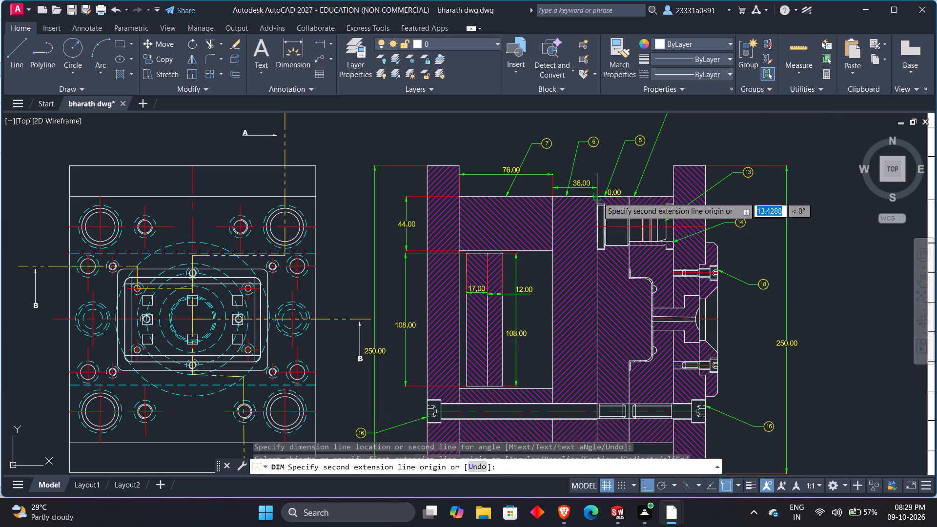
{"action": "left_click", "coordinate": [627, 197]}
{"action": "left_click", "coordinate": [627, 172]}
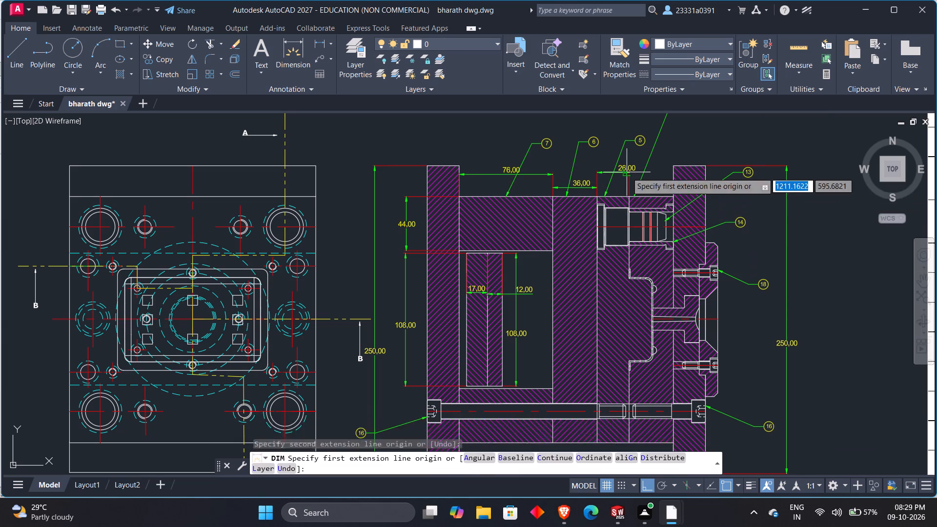
Dimension the thickness of plate 4 along its upper edge in Section A-A.
{"action": "left_click", "coordinate": [631, 198]}
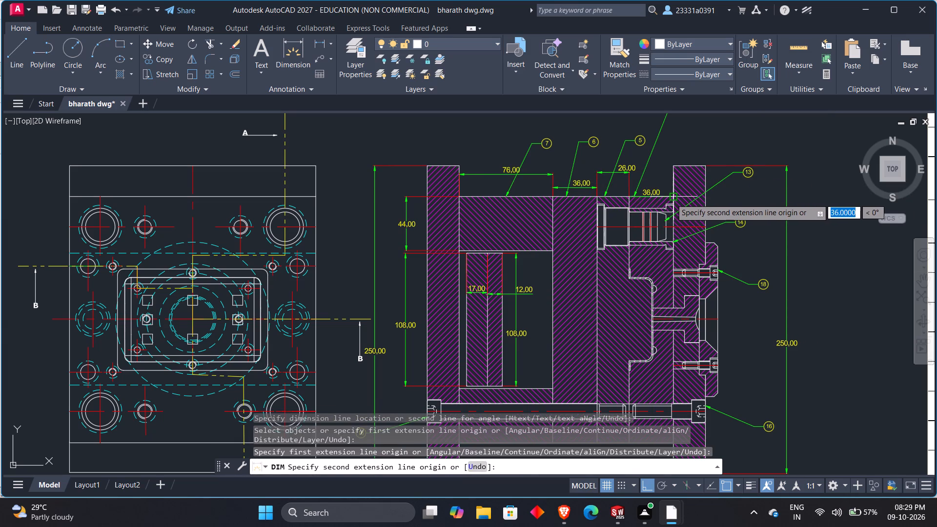
{"action": "left_click", "coordinate": [672, 199]}
{"action": "left_click", "coordinate": [661, 175]}
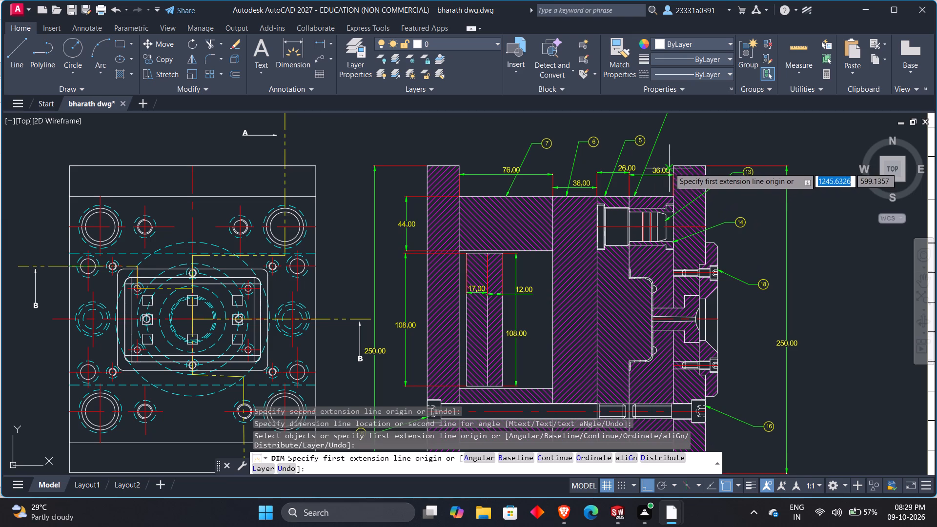
{"action": "key", "text": "Escape"}
{"action": "key", "text": "Escape"}
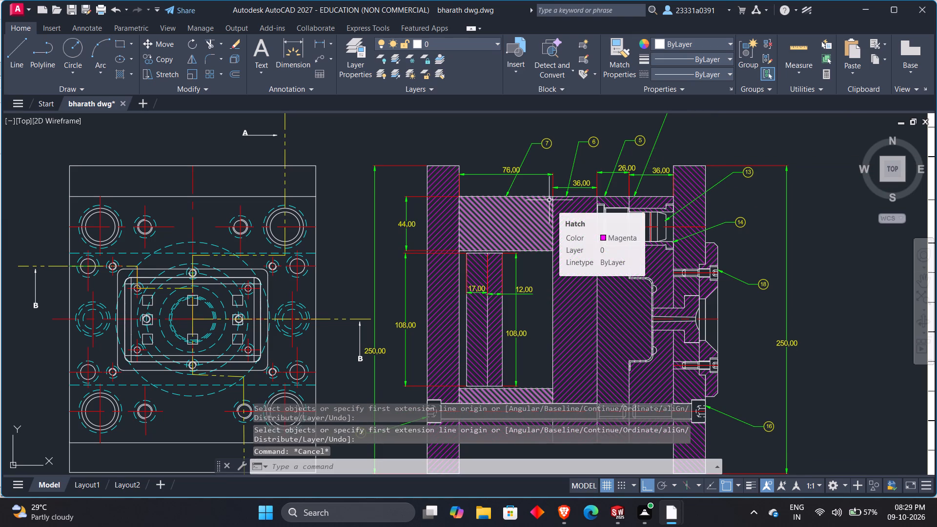
Switch to the SolidWorks sketch and set the rectangle's width to 200 mm.
{"action": "middle_click_drag", "start_coordinate": [524, 233], "coordinate": [522, 171], "text": "alt"}
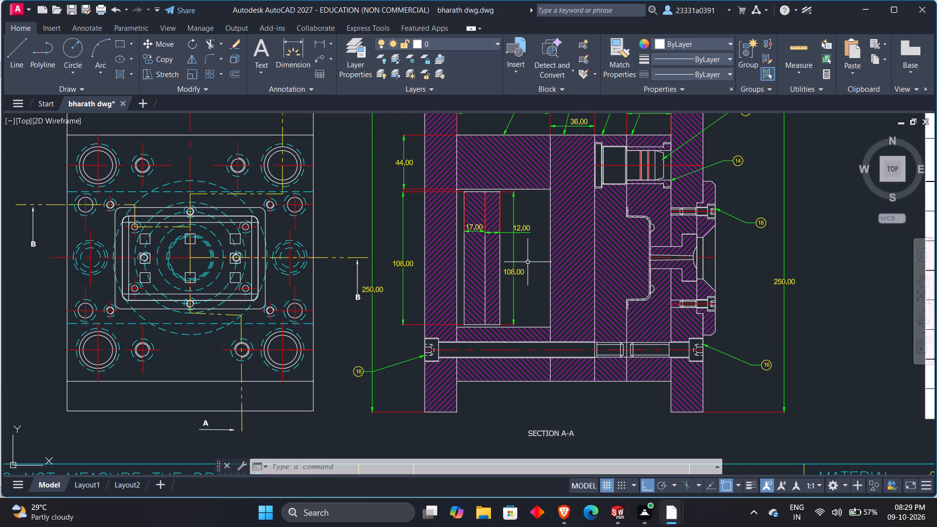
{"action": "key", "text": "alt+Tab"}
{"action": "type", "text": "200"}
{"action": "key", "text": "Return"}
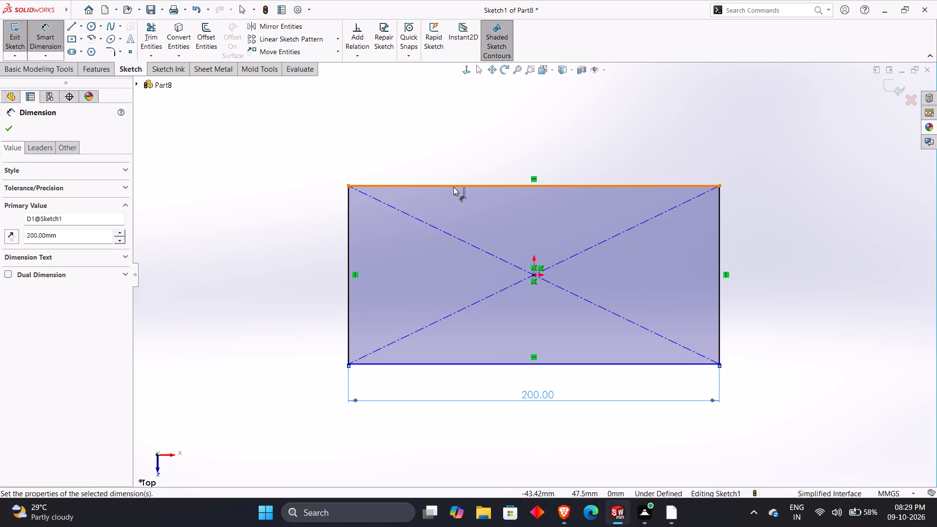
Dimension the rectangle's height between its two horizontal edges and set it to 200 mm.
{"action": "left_click", "coordinate": [453, 187]}
{"action": "left_click", "coordinate": [451, 363]}
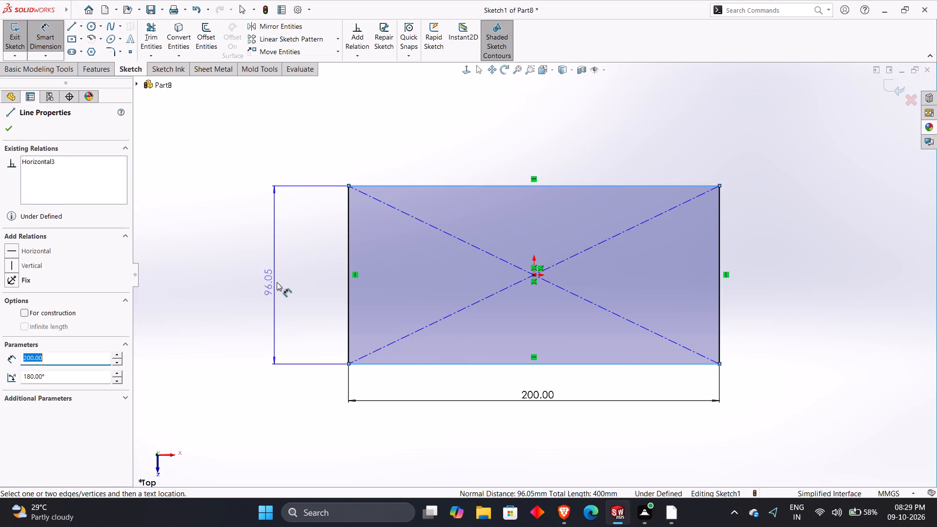
{"action": "left_click", "coordinate": [277, 282]}
{"action": "type", "text": "200"}
{"action": "key", "text": "Return"}
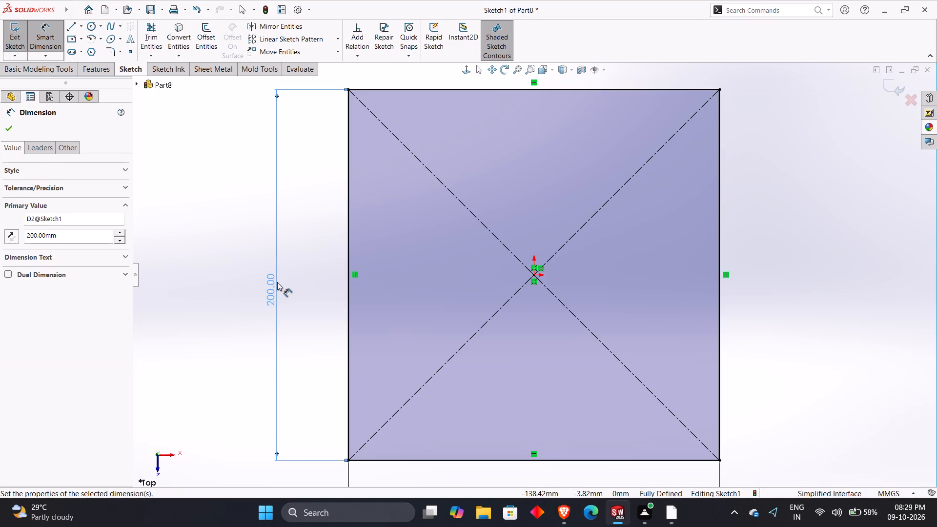
{"action": "left_click", "coordinate": [265, 291]}
{"action": "middle_click_drag", "start_coordinate": [223, 343], "coordinate": [264, 280]}
{"action": "middle_click_drag", "start_coordinate": [251, 287], "coordinate": [235, 314]}
{"action": "key", "text": "Escape"}
Switch to the AutoCAD drawing and examine the plate stack and its thickness dimensions in Section B-B.
{"action": "key", "text": "alt+Tab"}
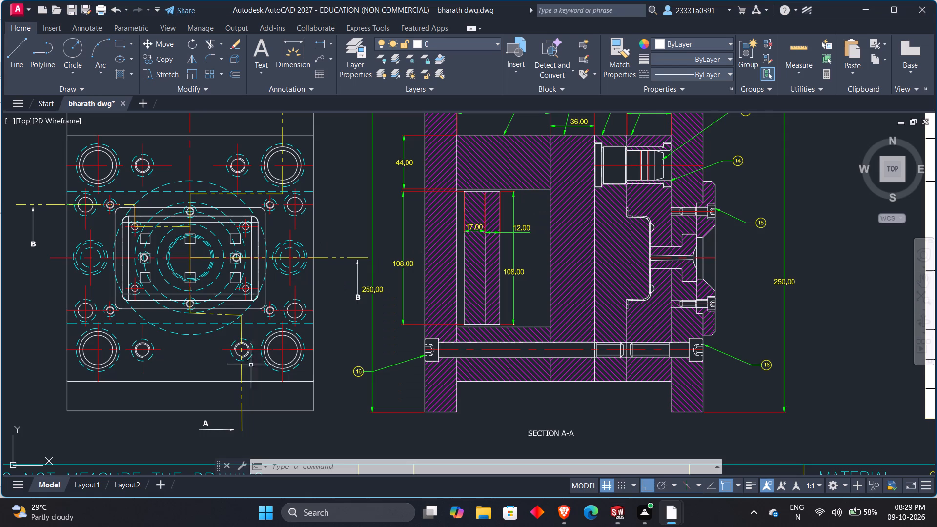
{"action": "middle_click_drag", "start_coordinate": [479, 316], "coordinate": [511, 441]}
{"action": "middle_click_drag", "start_coordinate": [430, 298], "coordinate": [438, 313]}
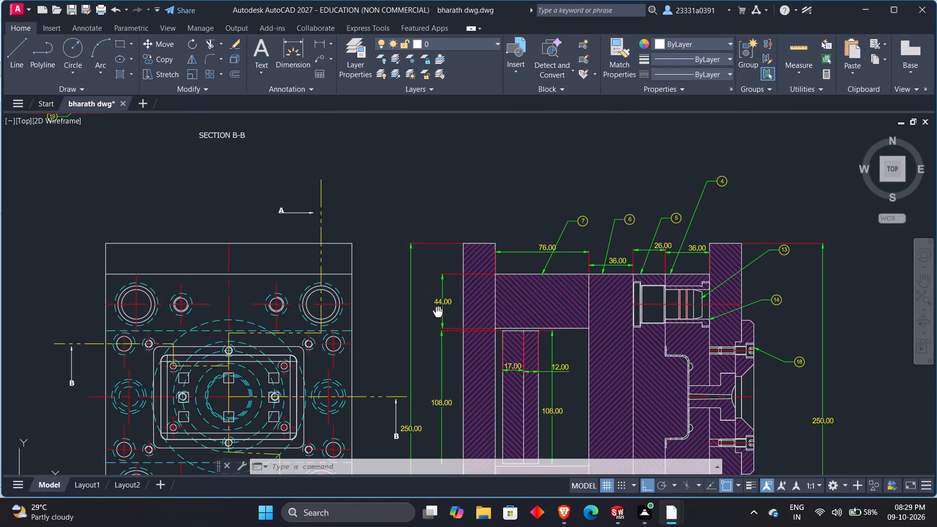
{"action": "middle_click_drag", "start_coordinate": [438, 313], "coordinate": [592, 430]}
{"action": "middle_click_drag", "start_coordinate": [418, 270], "coordinate": [431, 353]}
{"action": "middle_click_drag", "start_coordinate": [382, 335], "coordinate": [389, 357]}
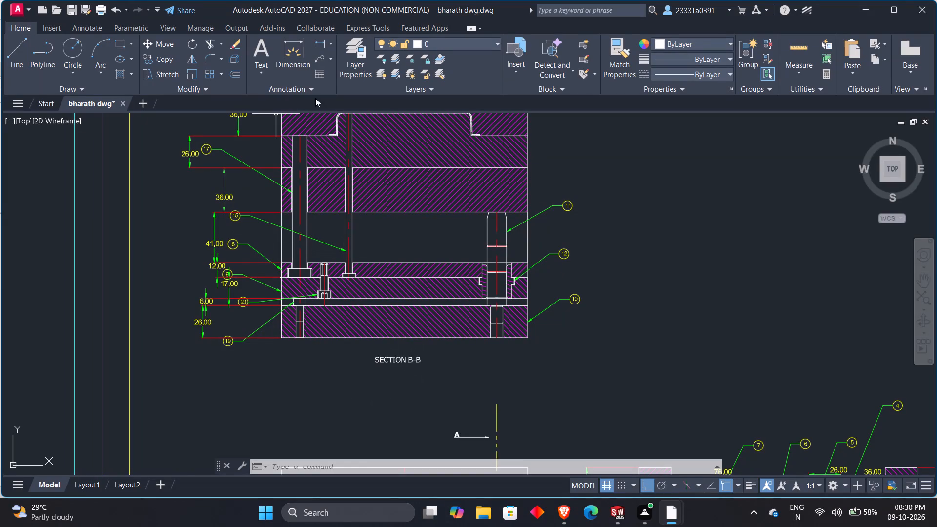
{"action": "left_click", "coordinate": [297, 57]}
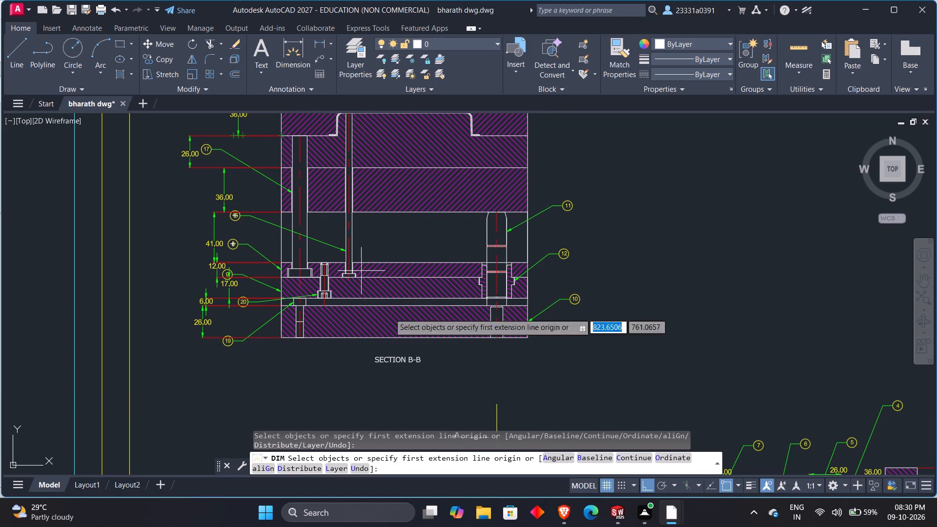
Switch to File Explorer and open the ErrorReports folder inside AUTO CAD to check the saved plate parts.
{"action": "left_click", "coordinate": [480, 516]}
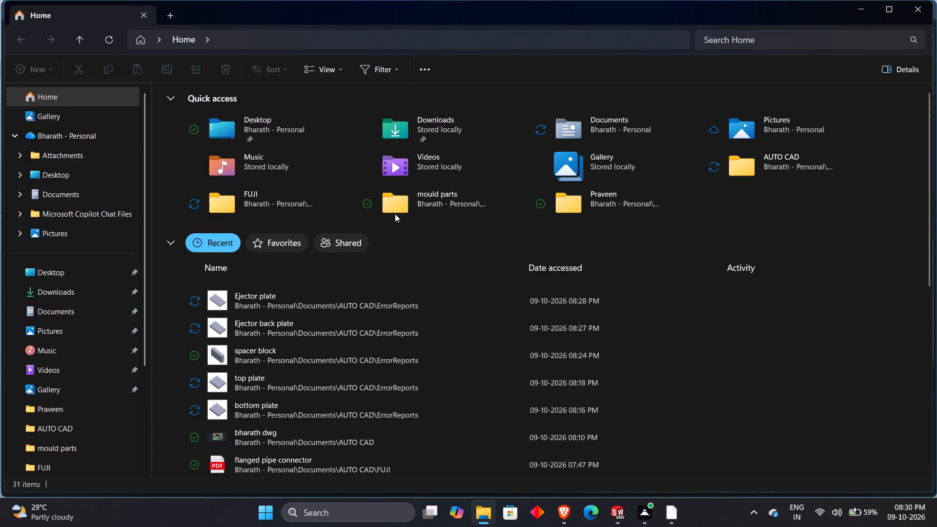
{"action": "double_click", "coordinate": [593, 198]}
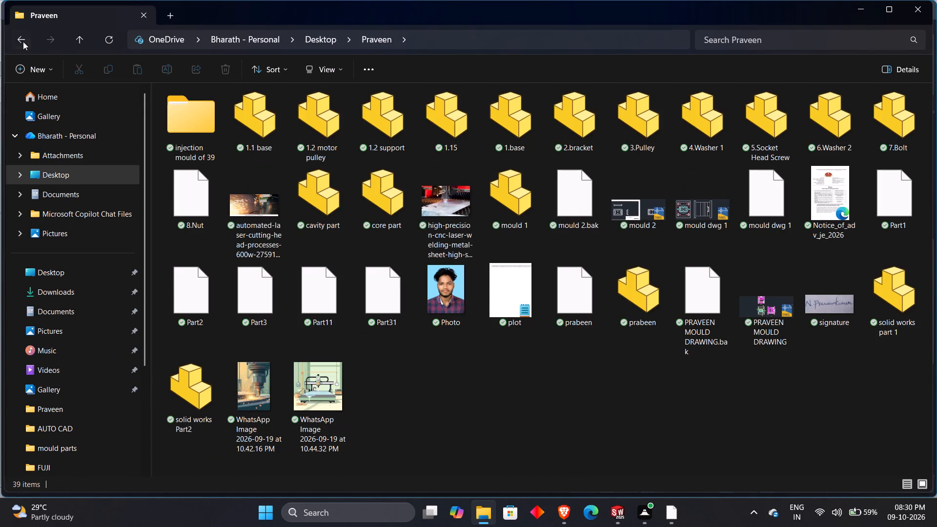
{"action": "left_click", "coordinate": [22, 41]}
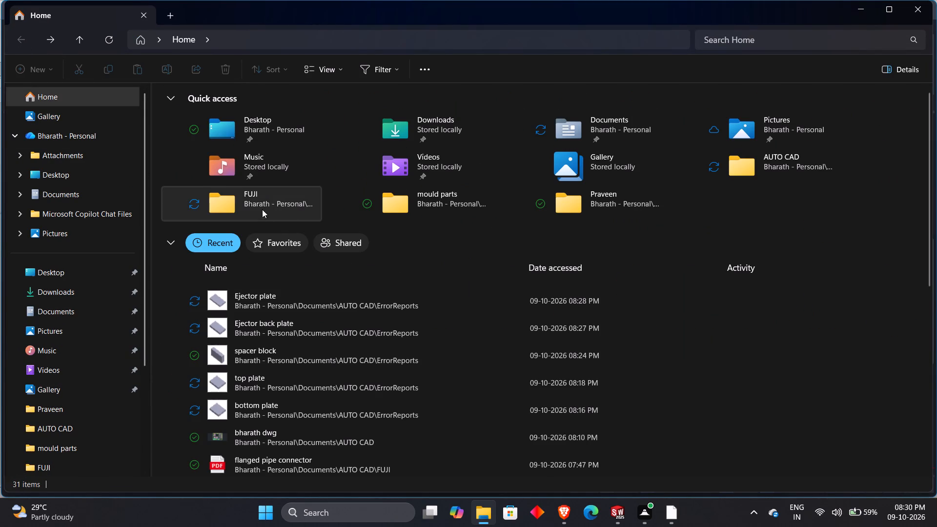
{"action": "left_click", "coordinate": [78, 417]}
{"action": "left_click", "coordinate": [77, 426]}
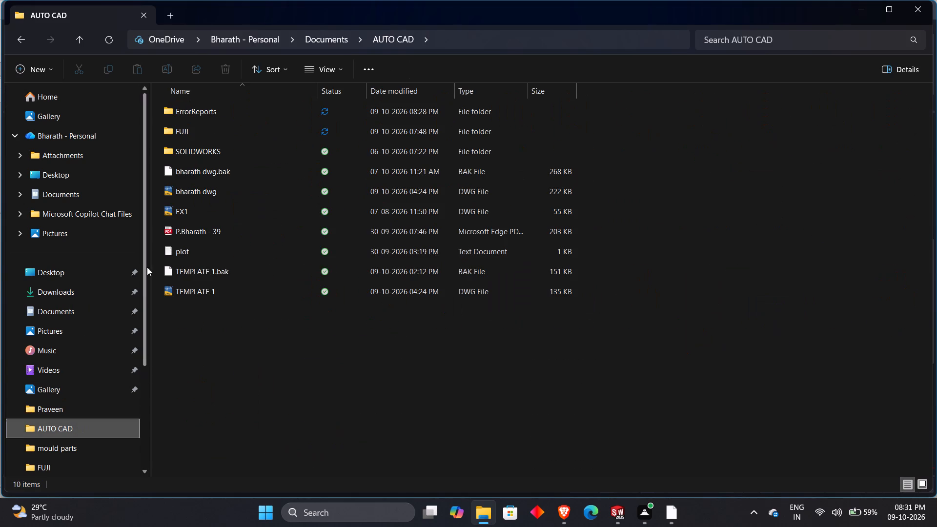
{"action": "double_click", "coordinate": [197, 118]}
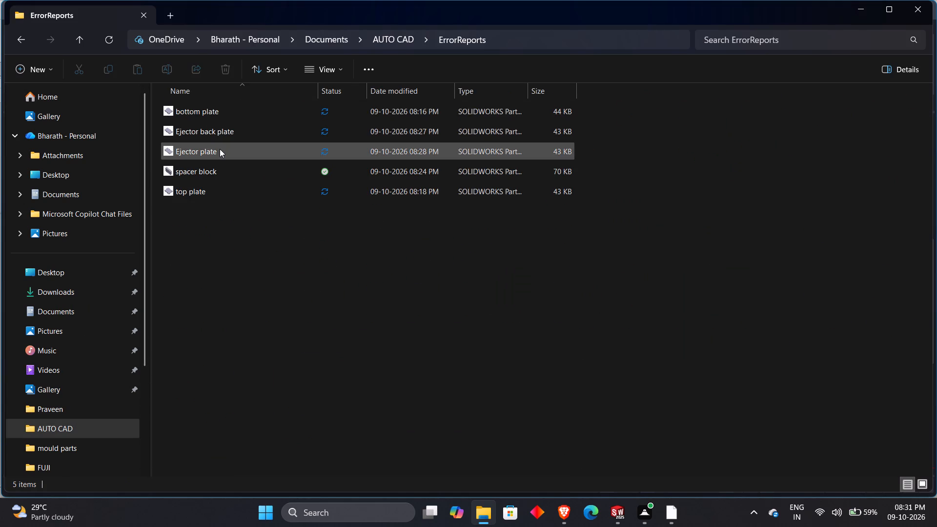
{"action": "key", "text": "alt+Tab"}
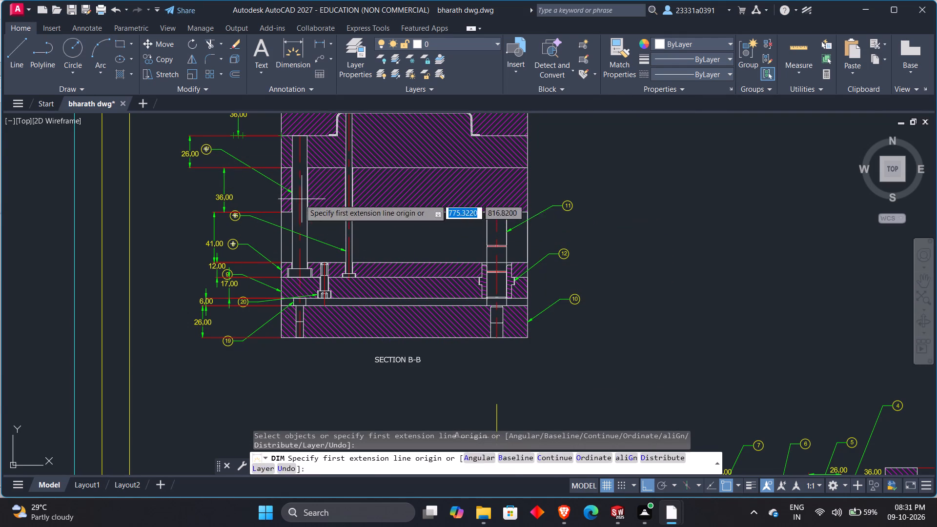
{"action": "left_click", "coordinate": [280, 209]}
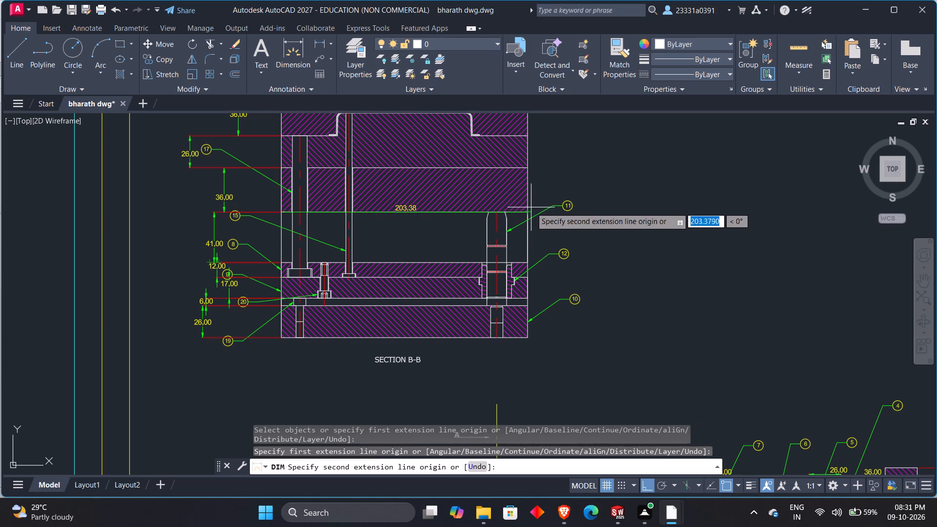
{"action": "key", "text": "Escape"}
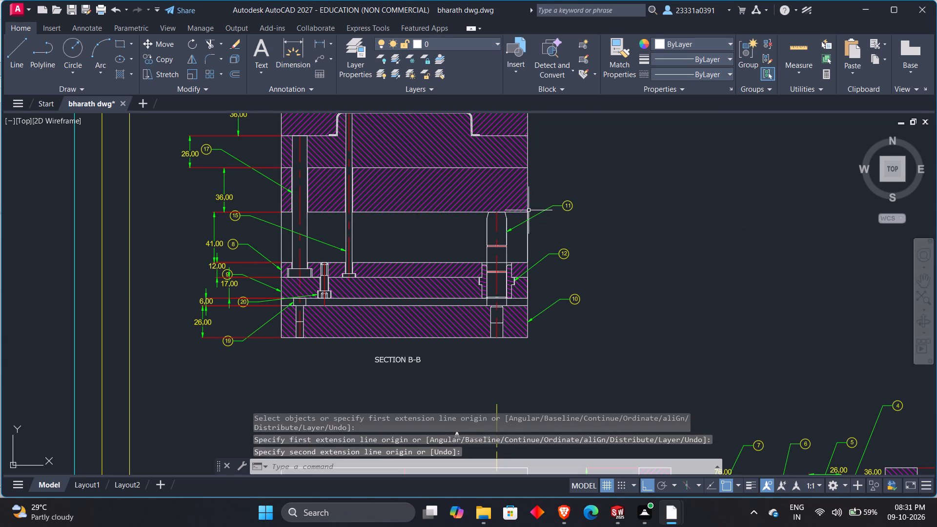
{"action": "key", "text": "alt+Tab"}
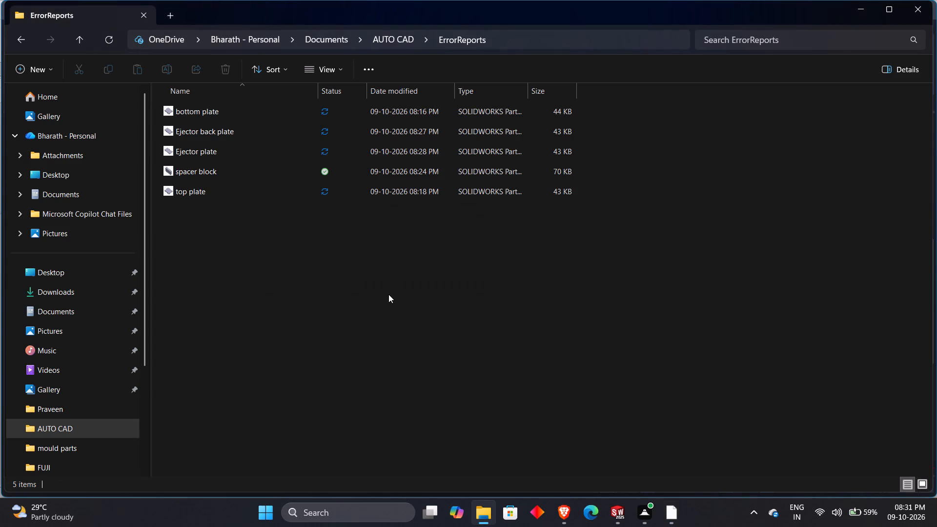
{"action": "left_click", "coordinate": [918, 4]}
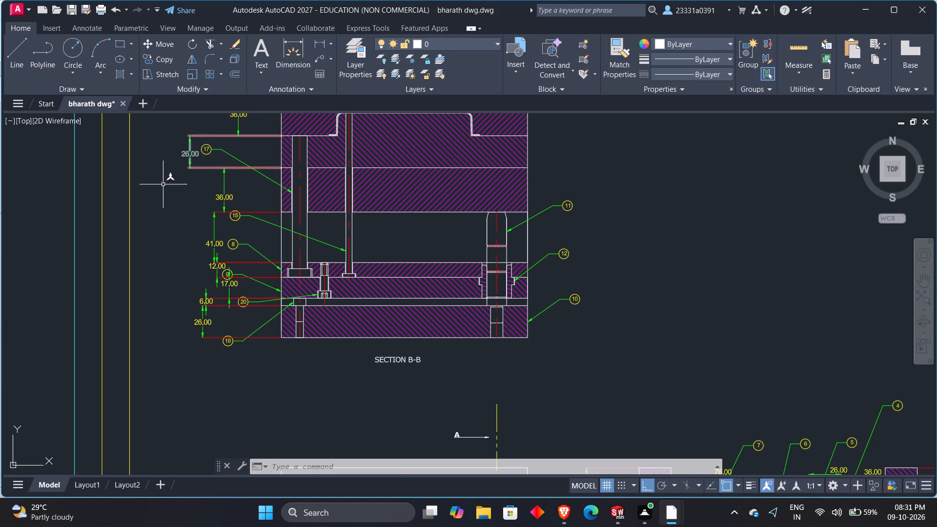
Dimension the width of plate 6 between the ends of its lower edge in Section B-B.
{"action": "left_click", "coordinate": [300, 51]}
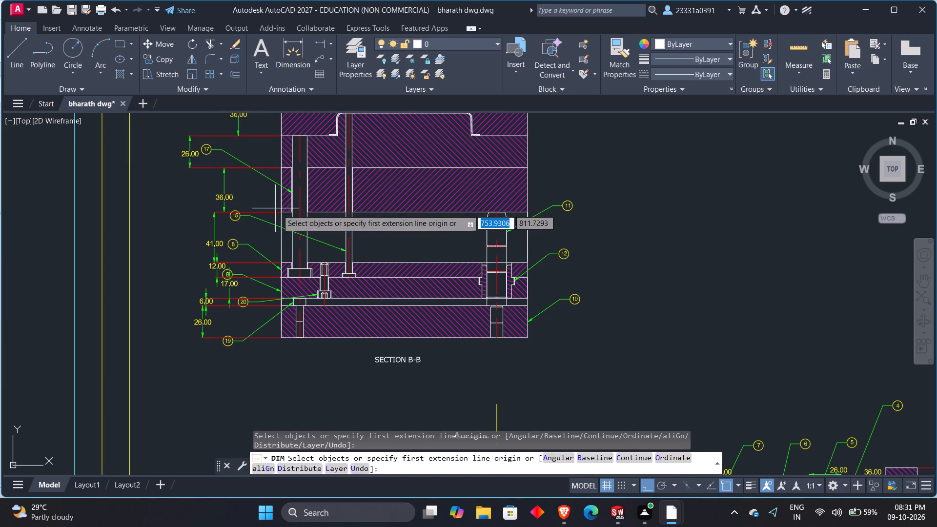
{"action": "left_click", "coordinate": [280, 211]}
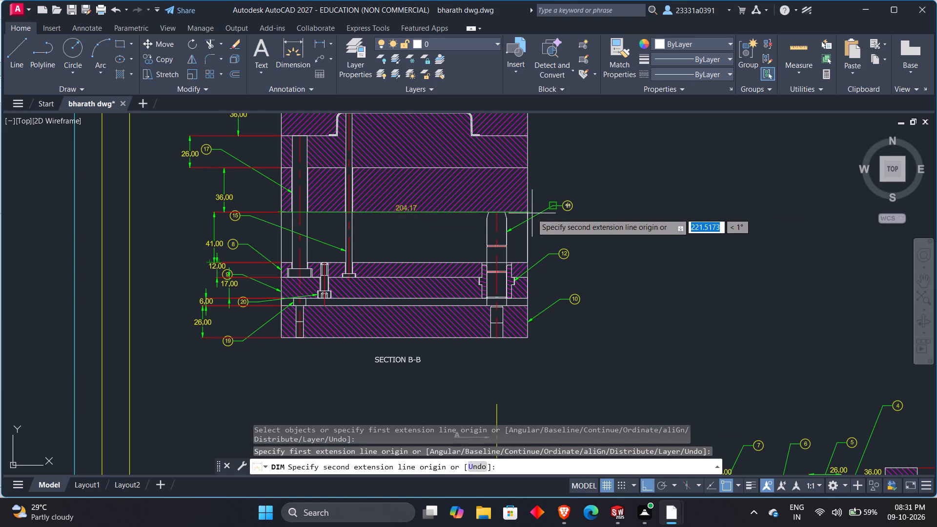
{"action": "left_click", "coordinate": [527, 211]}
{"action": "left_click", "coordinate": [646, 185]}
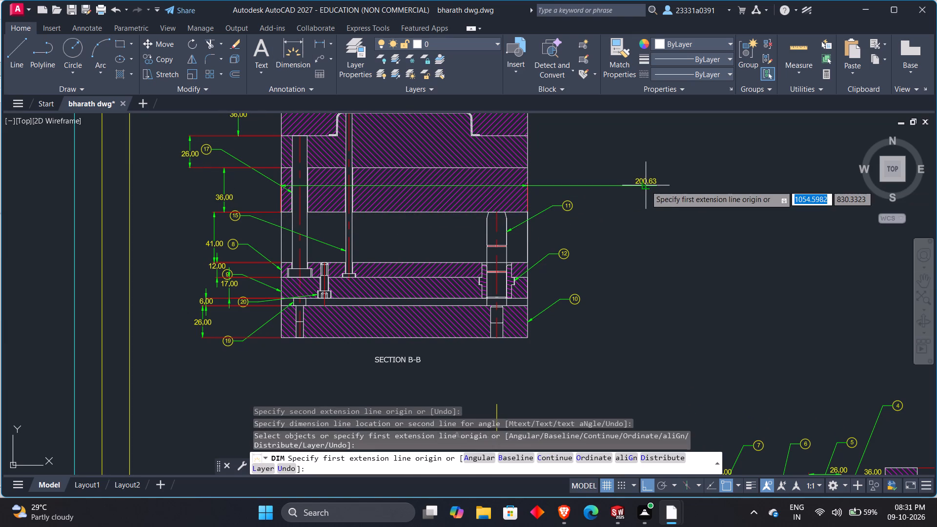
{"action": "key", "text": "Escape"}
{"action": "key", "text": "Escape"}
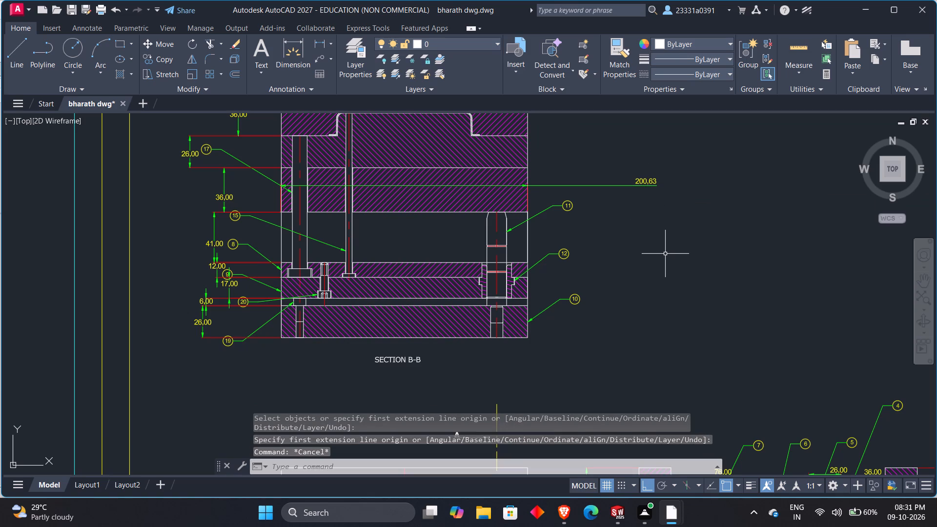
Return from the AutoCAD drawing to SolidWorks and extrude the 200 mm square sketch as a blind boss 36 mm deep.
{"action": "key", "text": "Tab"}
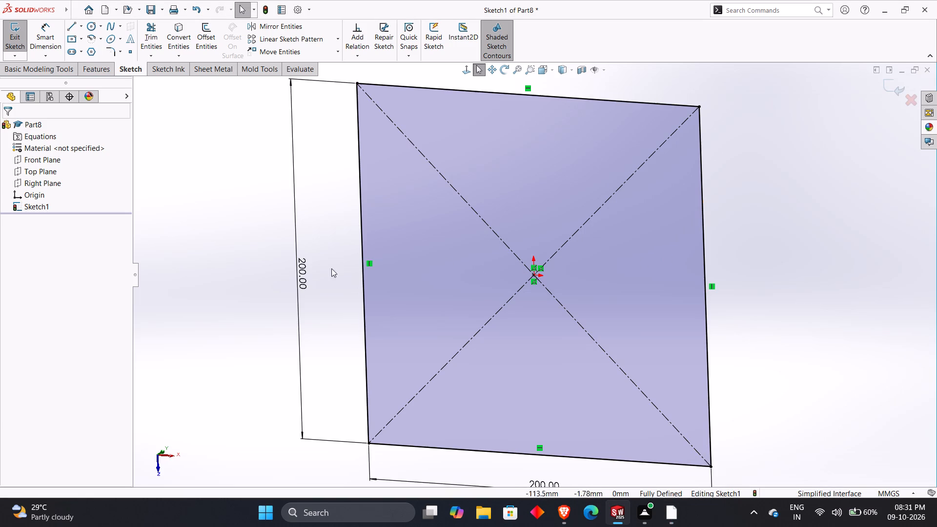
{"action": "key", "text": "alt+Tab"}
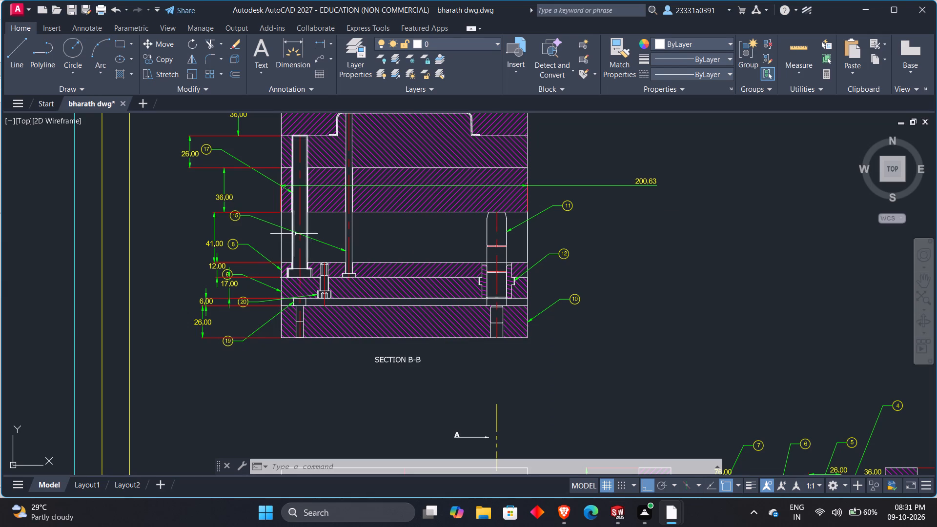
{"action": "key", "text": "alt+Tab"}
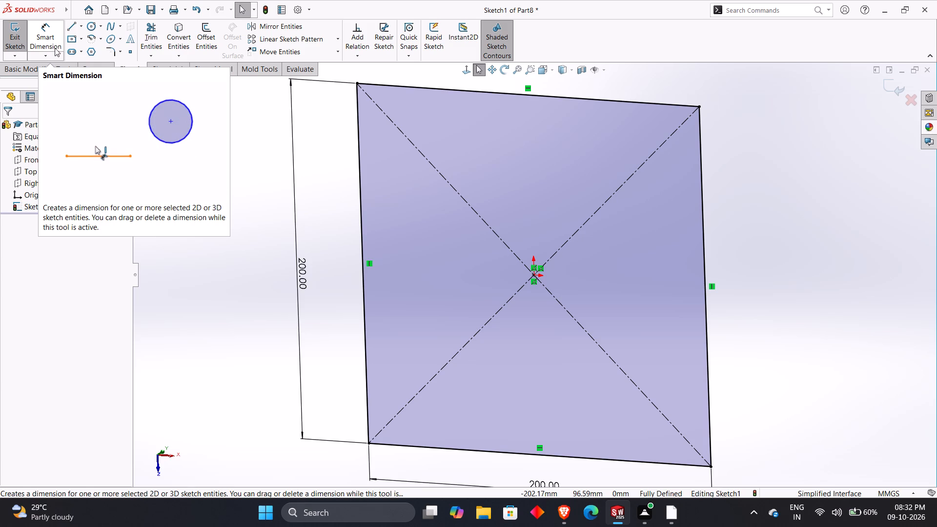
{"action": "left_click", "coordinate": [85, 69]}
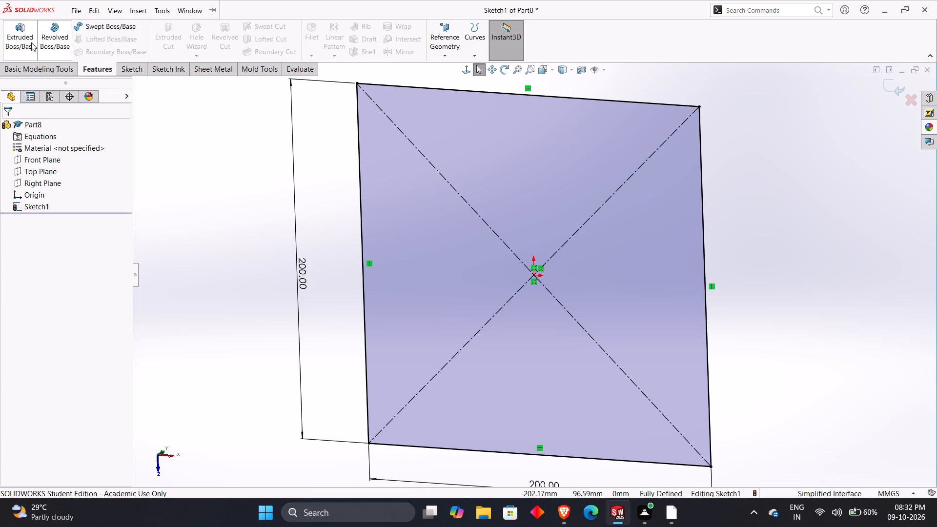
{"action": "left_click", "coordinate": [29, 42]}
{"action": "middle_click_drag", "start_coordinate": [266, 270], "coordinate": [266, 283]}
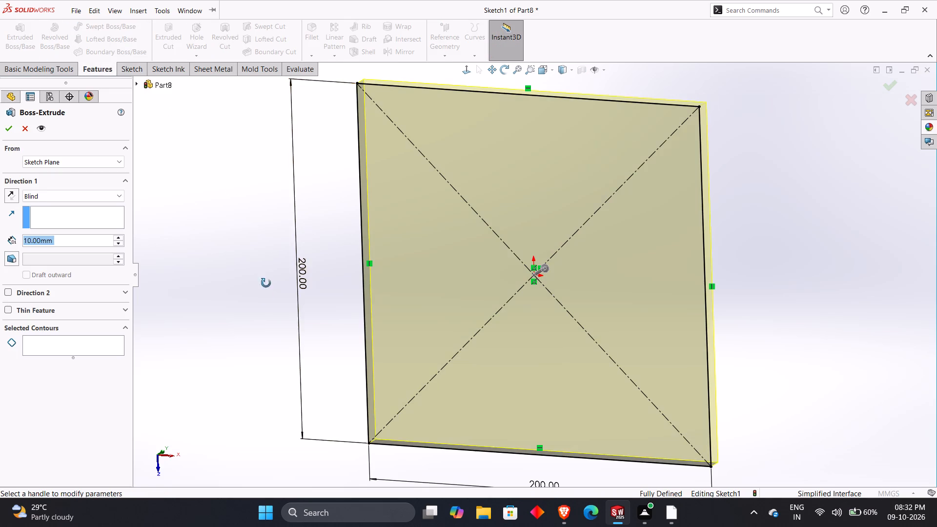
{"action": "middle_click_drag", "start_coordinate": [266, 283], "coordinate": [266, 494]}
{"action": "middle_click_drag", "start_coordinate": [272, 328], "coordinate": [279, 440]}
{"action": "middle_click_drag", "start_coordinate": [287, 232], "coordinate": [289, 267]}
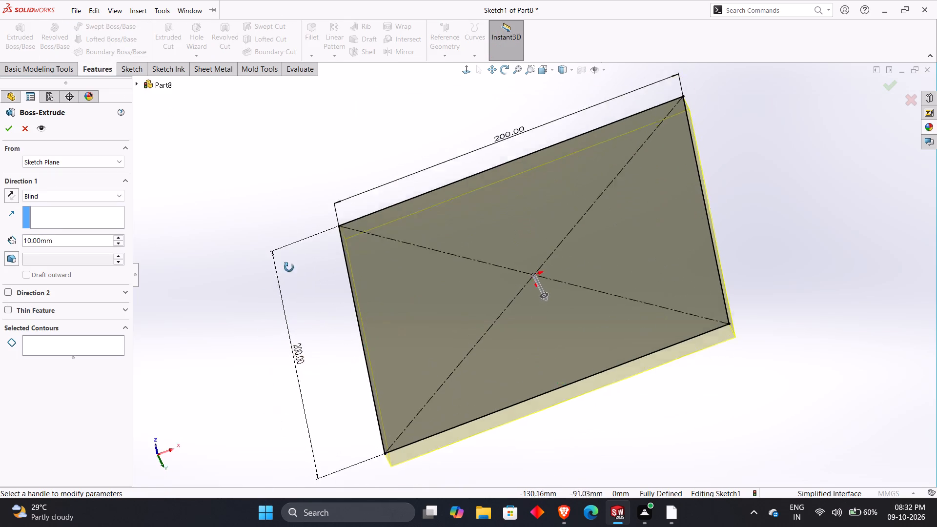
{"action": "middle_click_drag", "start_coordinate": [289, 267], "coordinate": [291, 380]}
{"action": "middle_click_drag", "start_coordinate": [306, 161], "coordinate": [300, 301]}
{"action": "middle_click_drag", "start_coordinate": [314, 160], "coordinate": [306, 236]}
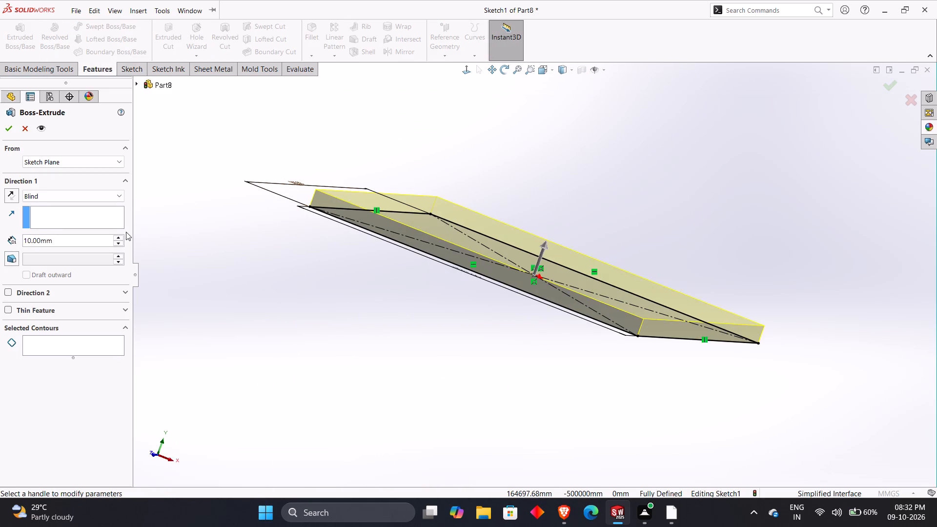
{"action": "left_click", "coordinate": [100, 239]}
{"action": "key", "text": "BackSpace"}
{"action": "key", "text": "BackSpace"}
{"action": "key", "text": "BackSpace"}
{"action": "key", "text": "BackSpace"}
{"action": "key", "text": "BackSpace"}
{"action": "key", "text": "BackSpace"}
{"action": "key", "text": "BackSpace"}
{"action": "key", "text": "BackSpace"}
{"action": "key", "text": "BackSpace"}
{"action": "key", "text": "BackSpace"}
{"action": "key", "text": "BackSpace"}
{"action": "key", "text": "BackSpace"}
{"action": "key", "text": "BackSpace"}
{"action": "key", "text": "BackSpace"}
{"action": "key", "text": "BackSpace"}
{"action": "key", "text": "BackSpace"}
{"action": "key", "text": "BackSpace"}
{"action": "key", "text": "BackSpace"}
{"action": "key", "text": "BackSpace"}
{"action": "key", "text": "BackSpace"}
{"action": "type", "text": "36"}
{"action": "key", "text": "Return"}
{"action": "left_click", "coordinate": [7, 129]}
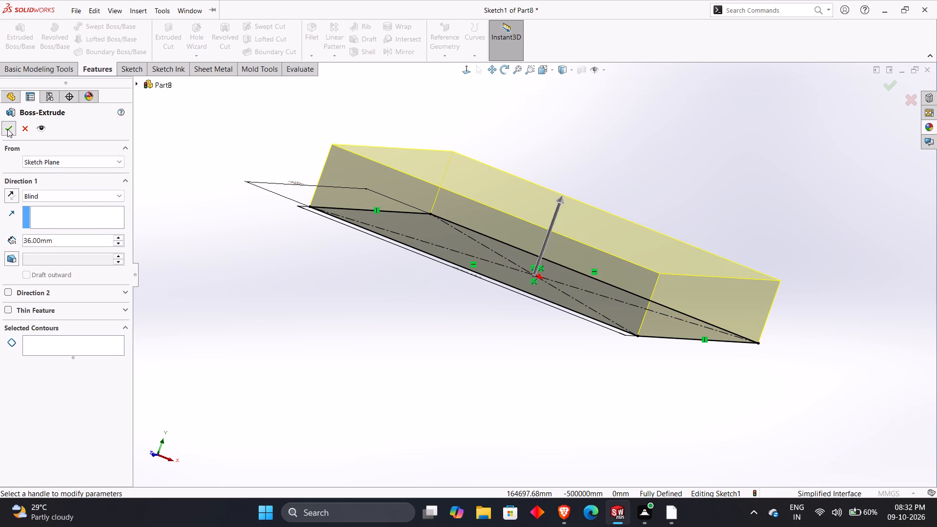
{"action": "left_click", "coordinate": [248, 234]}
Save the part as "core back plate" in the ErrorReports folder.
{"action": "middle_click_drag", "start_coordinate": [256, 245], "coordinate": [271, 297]}
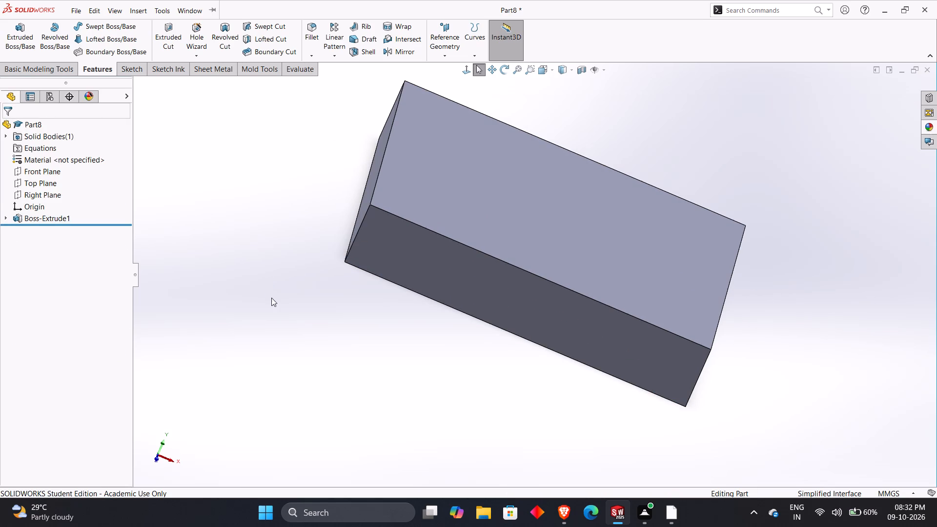
{"action": "key", "text": "ctrl+s"}
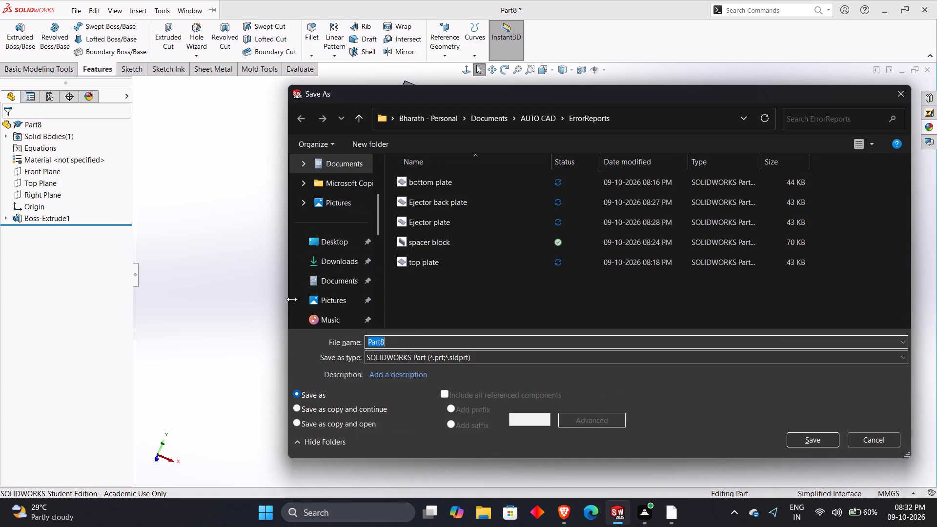
{"action": "type", "text": "core"}
{"action": "key", "text": "space"}
{"action": "type", "text": "back plate"}
{"action": "key", "text": "space"}
{"action": "key", "text": "Return"}
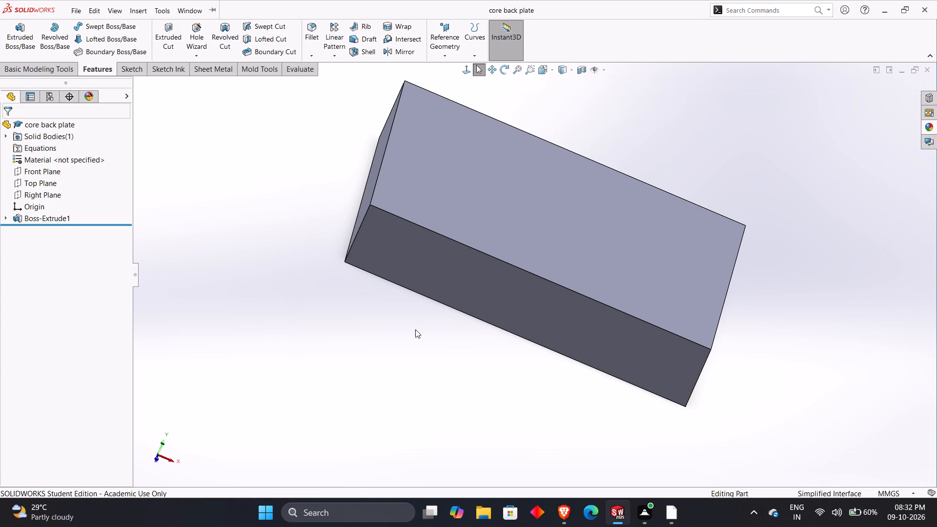
Check the plate stack in AutoCAD's Section B-B, then return to SolidWorks and create a new part document.
{"action": "key", "text": "alt+Tab"}
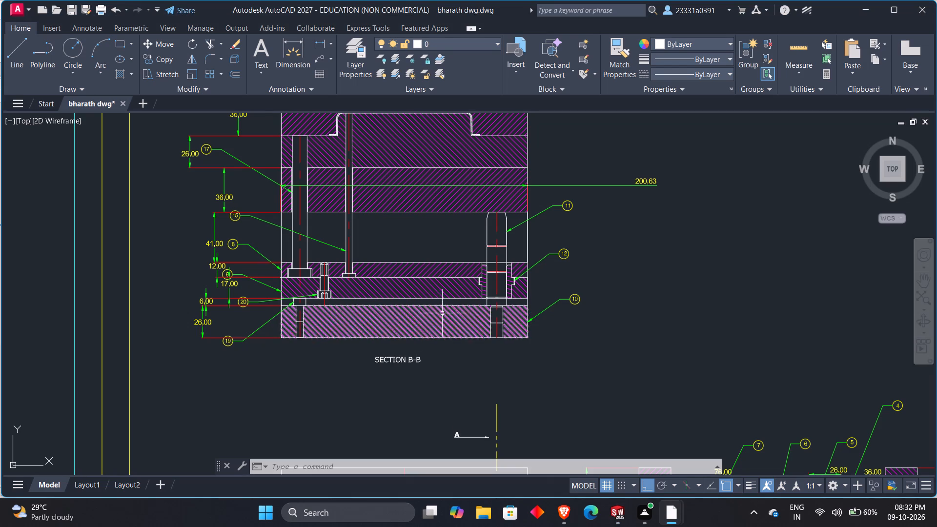
{"action": "middle_click_drag", "start_coordinate": [404, 270], "coordinate": [404, 334]}
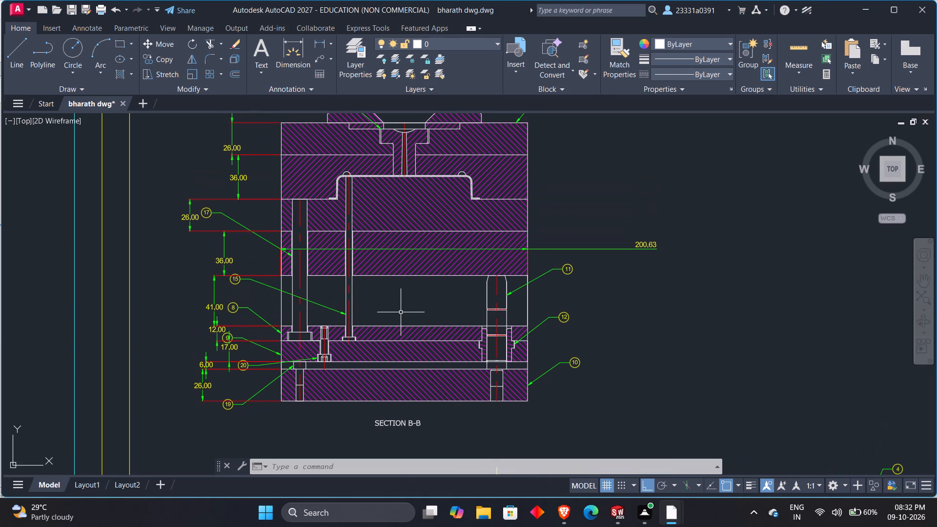
{"action": "key", "text": "alt+Tab"}
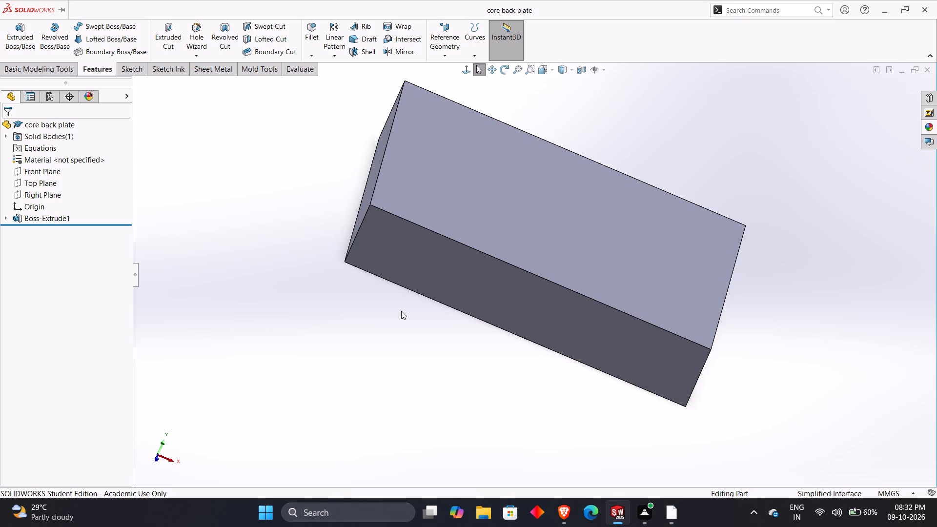
{"action": "key", "text": "ctrl+n"}
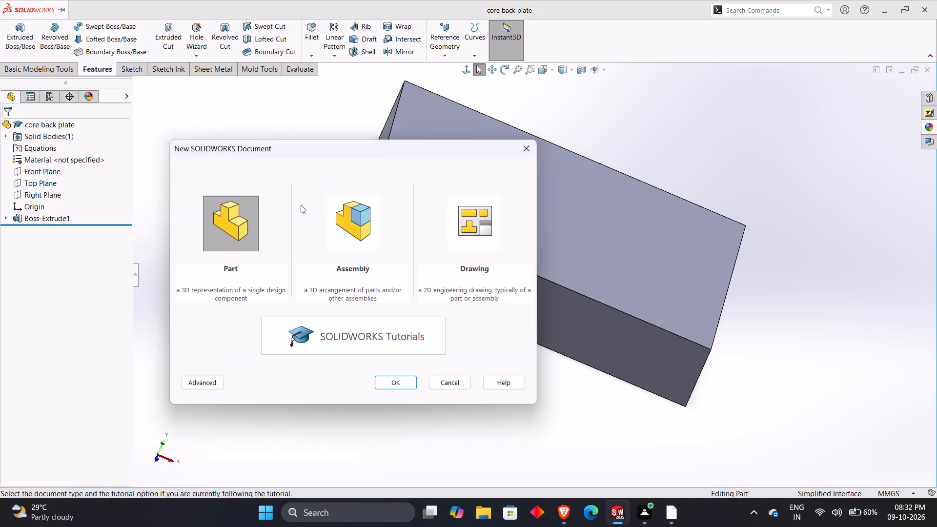
{"action": "key", "text": "Return"}
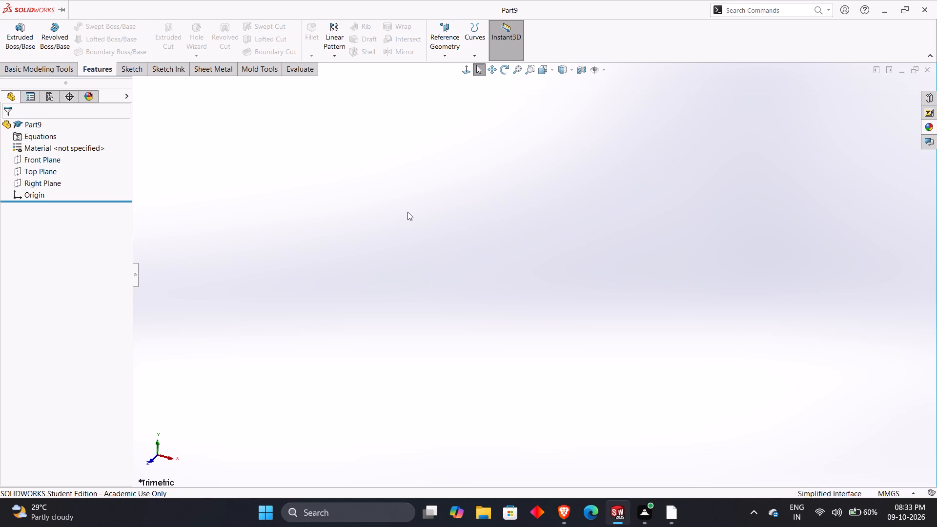
Sketch a center rectangle about 126 by 101 mm on the Top Plane, centred on the origin.
{"action": "left_click", "coordinate": [144, 64]}
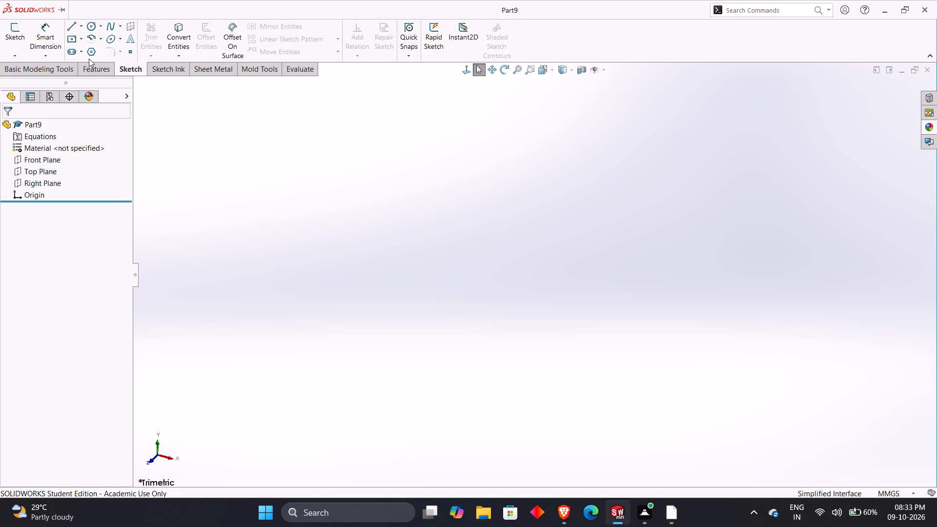
{"action": "left_click", "coordinate": [13, 38]}
{"action": "left_click", "coordinate": [353, 263]}
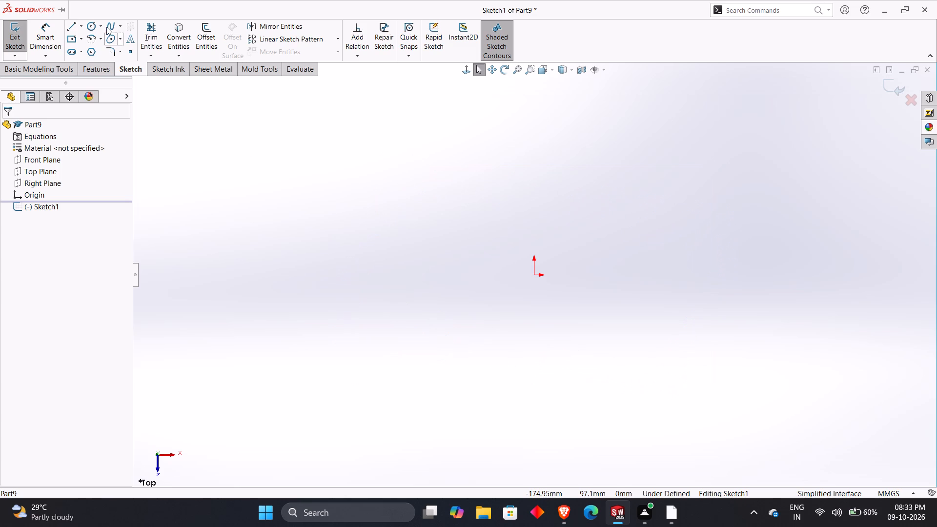
{"action": "left_click", "coordinate": [66, 42]}
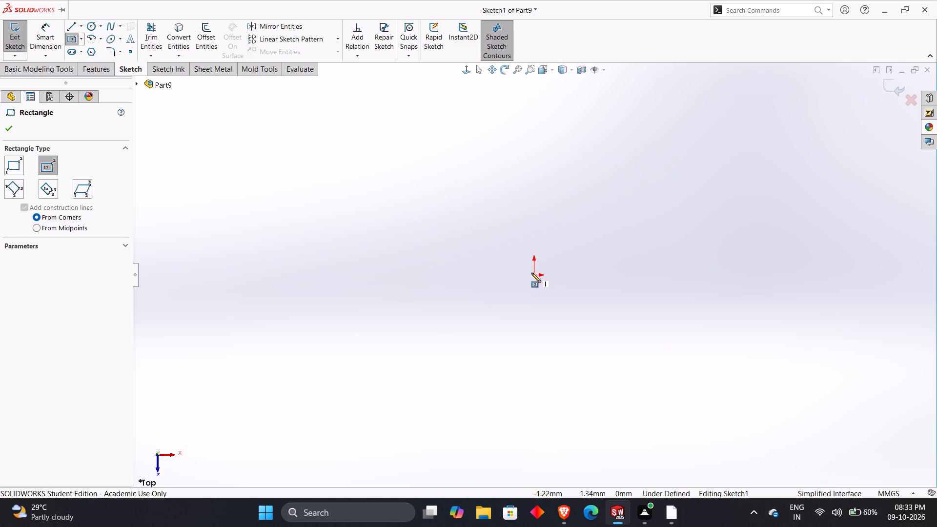
{"action": "left_click", "coordinate": [533, 274]}
{"action": "left_click", "coordinate": [407, 376]}
Dimension the rectangle's width between its two vertical edges and set it to 200 mm.
{"action": "right_click_drag", "start_coordinate": [372, 378], "coordinate": [372, 182]}
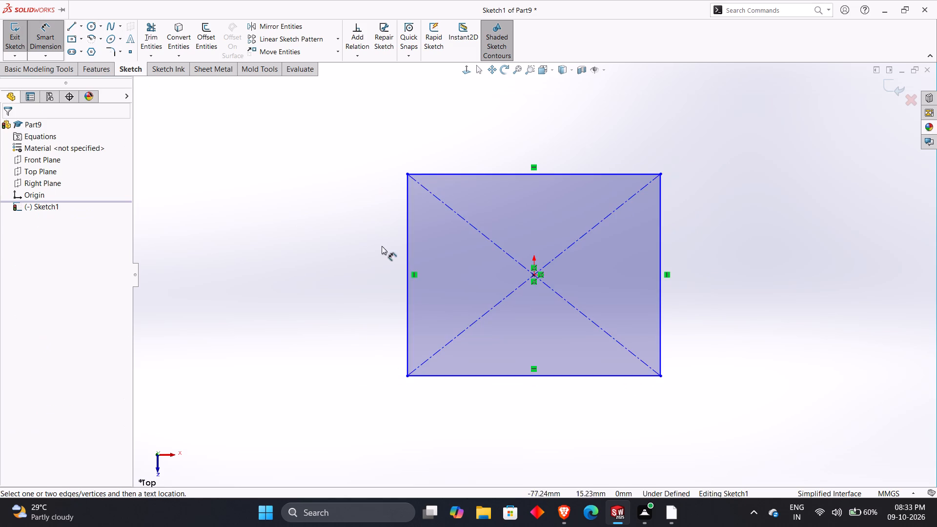
{"action": "left_click", "coordinate": [404, 245]}
{"action": "left_click", "coordinate": [406, 248]}
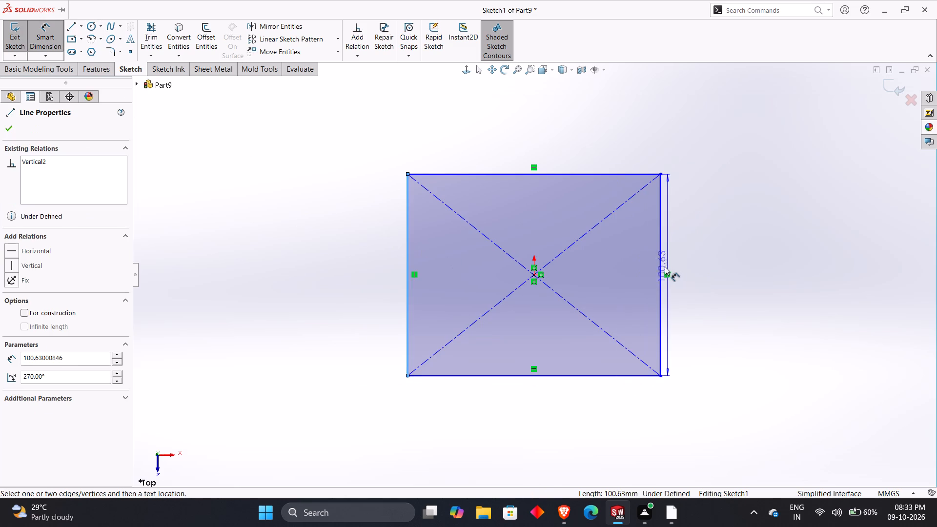
{"action": "left_click", "coordinate": [661, 266]}
{"action": "left_click", "coordinate": [541, 399]}
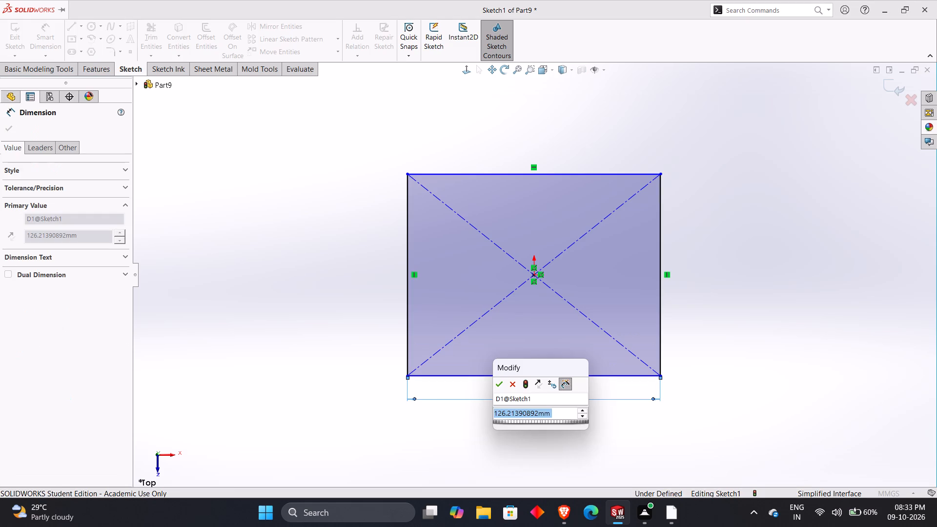
{"action": "type", "text": "200"}
{"action": "key", "text": "Return"}
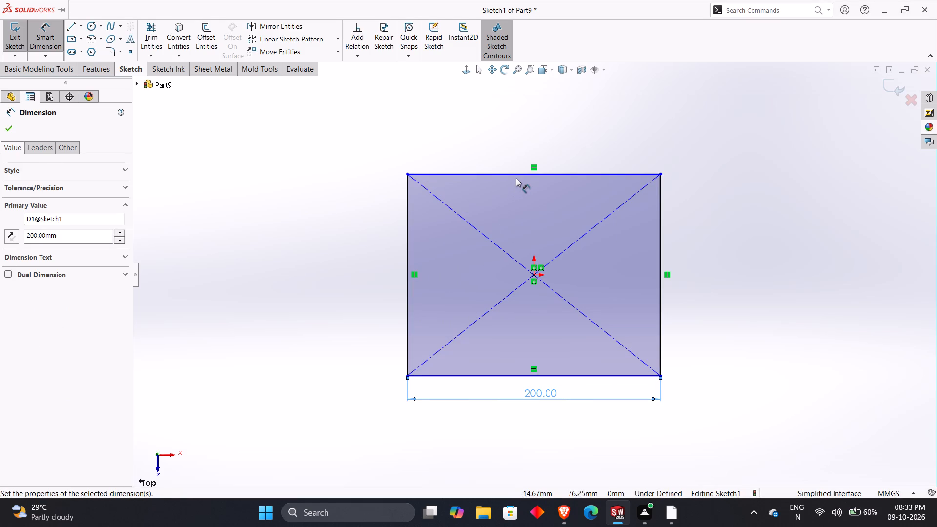
Dimension the rectangle's height between its two horizontal edges and set it to 200 mm.
{"action": "left_click", "coordinate": [516, 178]}
{"action": "left_click", "coordinate": [517, 175]}
{"action": "left_click", "coordinate": [492, 374]}
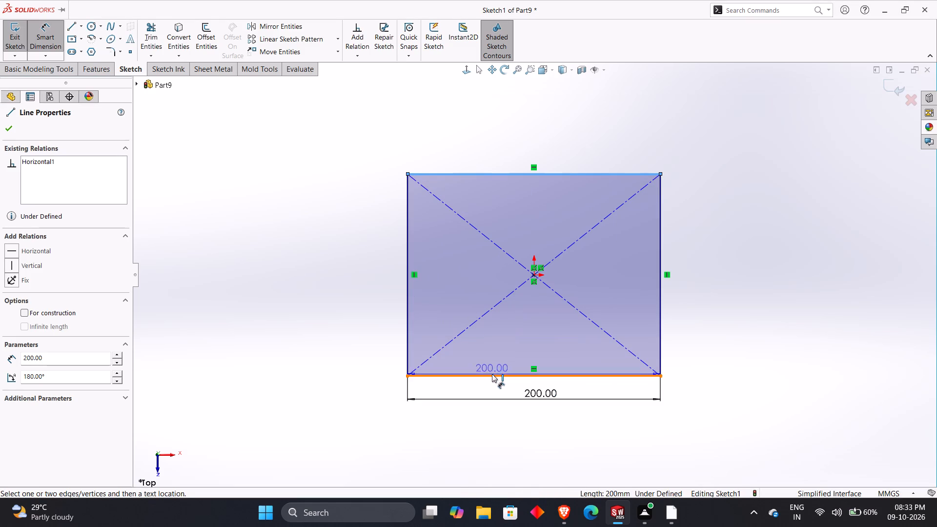
{"action": "left_click", "coordinate": [345, 274]}
{"action": "type", "text": "200"}
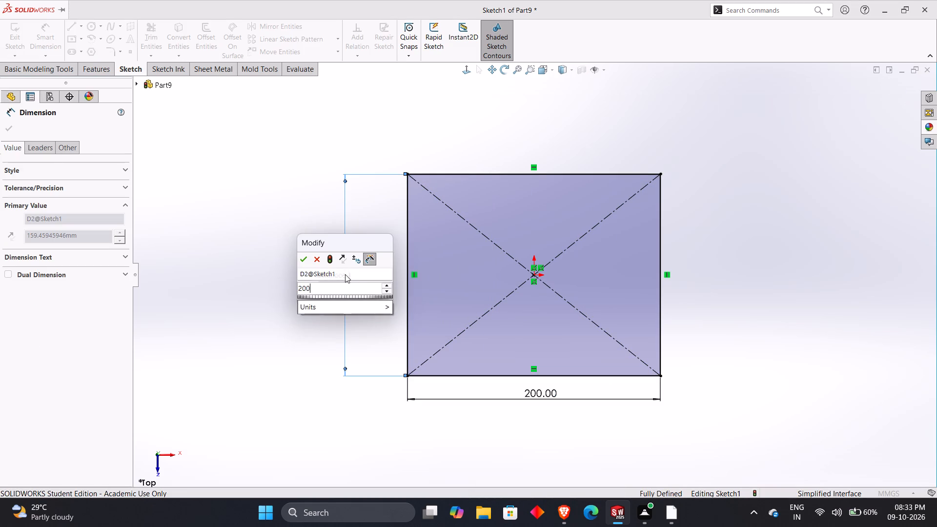
{"action": "key", "text": "Return"}
{"action": "left_click", "coordinate": [302, 273]}
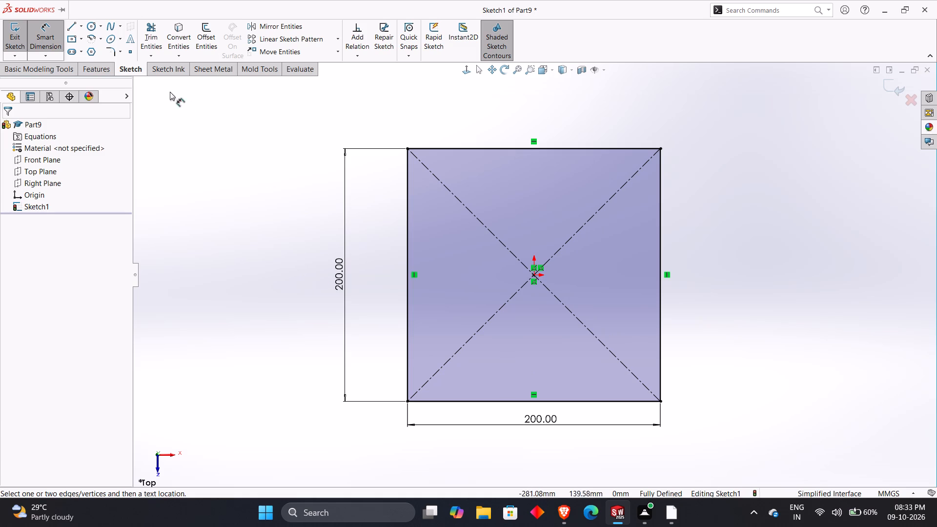
Extrude the square sketch as a blind boss 26 mm deep, checking the plate thickness in AutoCAD's Section B-B.
{"action": "left_click", "coordinate": [98, 67]}
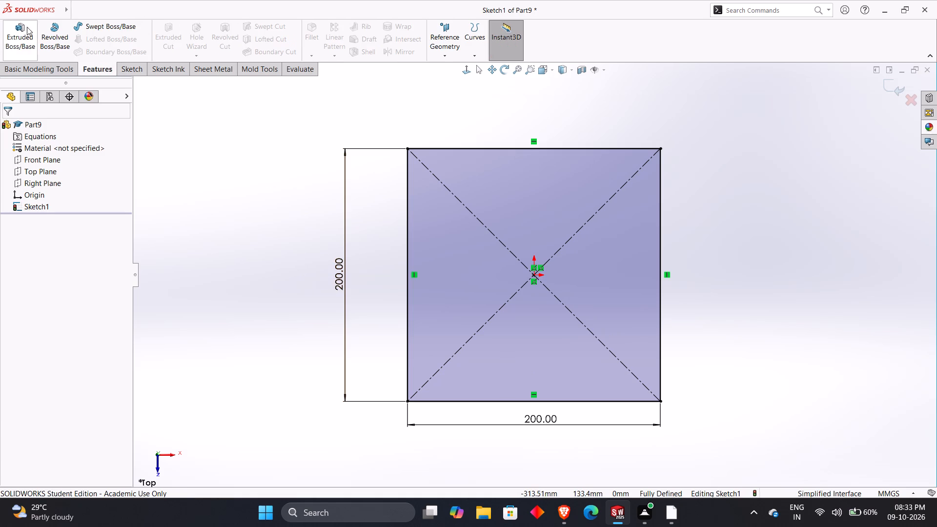
{"action": "left_click", "coordinate": [20, 31]}
{"action": "key", "text": "alt+Tab"}
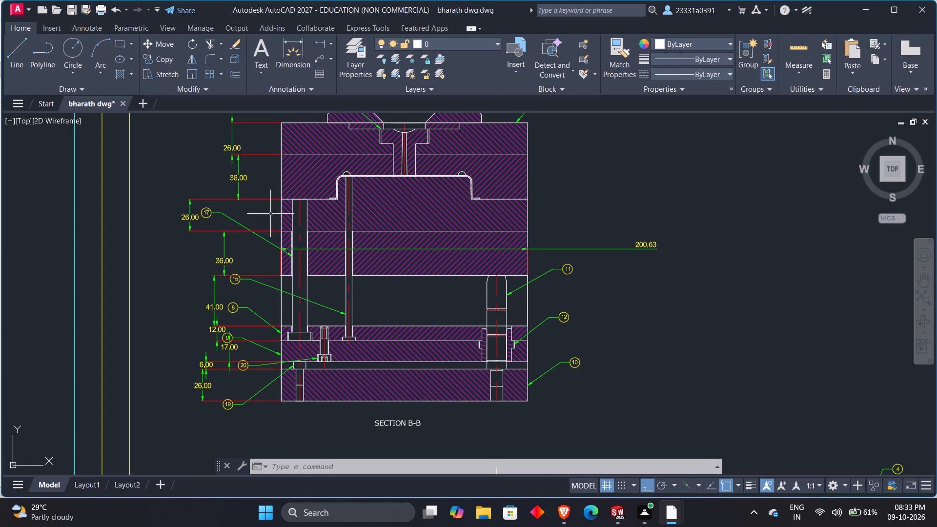
{"action": "key", "text": "alt+Tab"}
{"action": "left_click", "coordinate": [61, 243]}
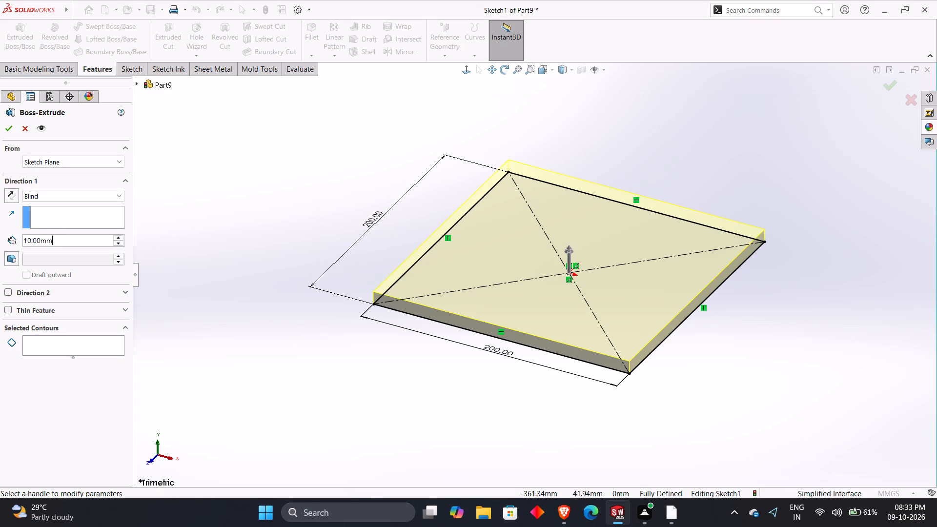
{"action": "left_click_drag", "start_coordinate": [61, 243], "coordinate": [0, 239]}
{"action": "type", "text": "26"}
{"action": "key", "text": "Return"}
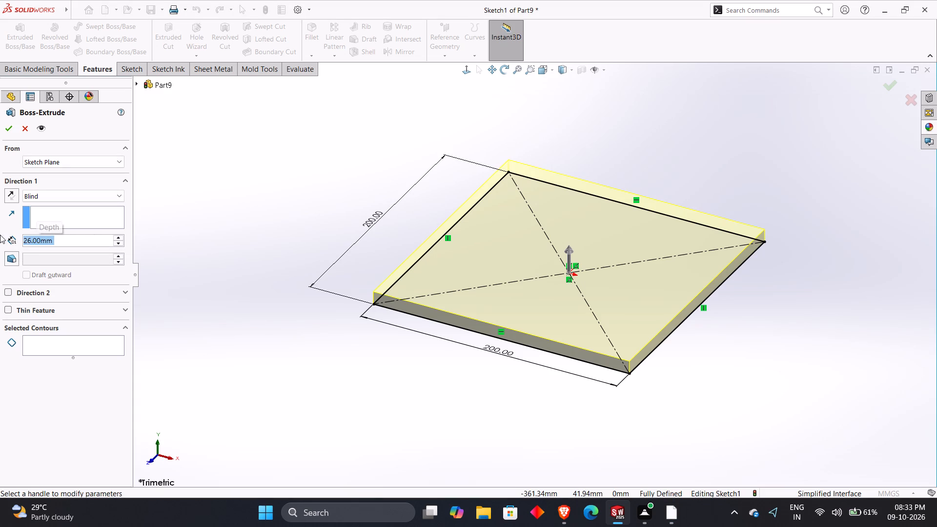
{"action": "left_click", "coordinate": [8, 125]}
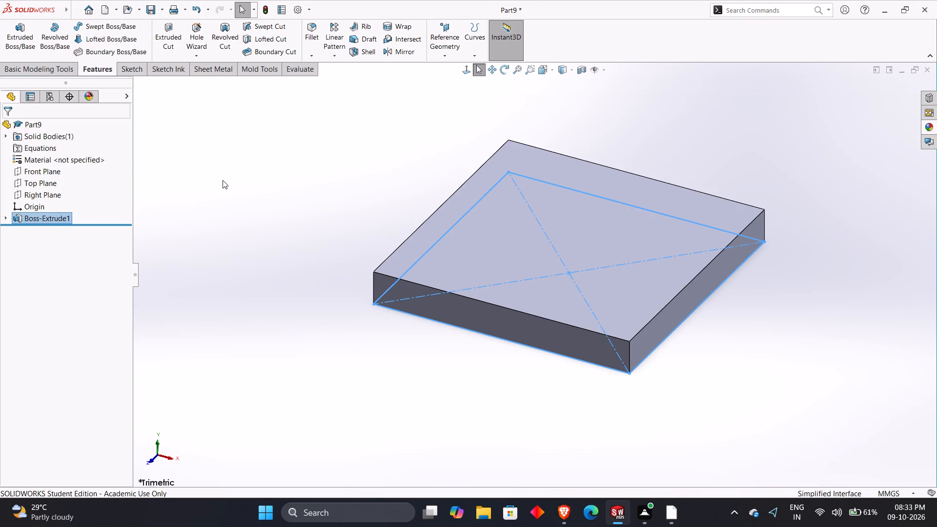
{"action": "left_click", "coordinate": [223, 180]}
Save the part as "core plate" in the ErrorReports folder.
{"action": "key", "text": "ctrl+s"}
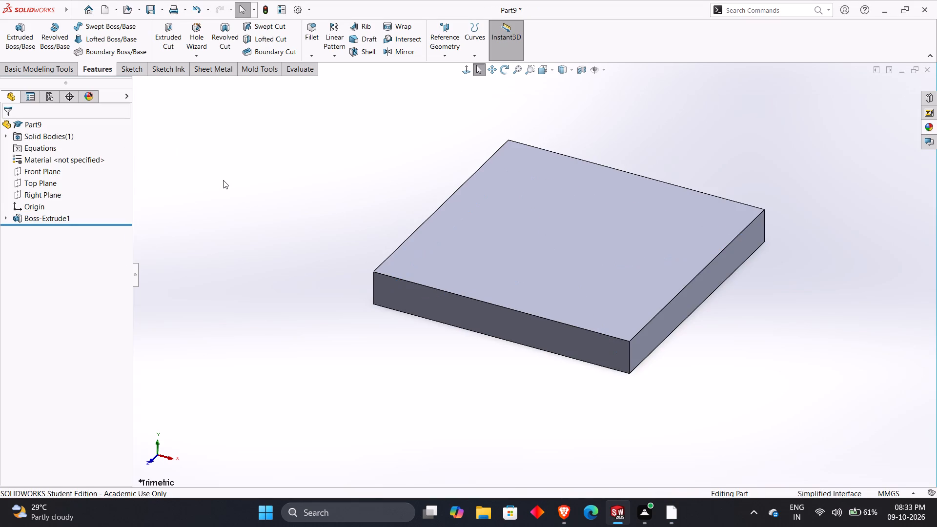
{"action": "type", "text": "core"}
{"action": "key", "text": "space"}
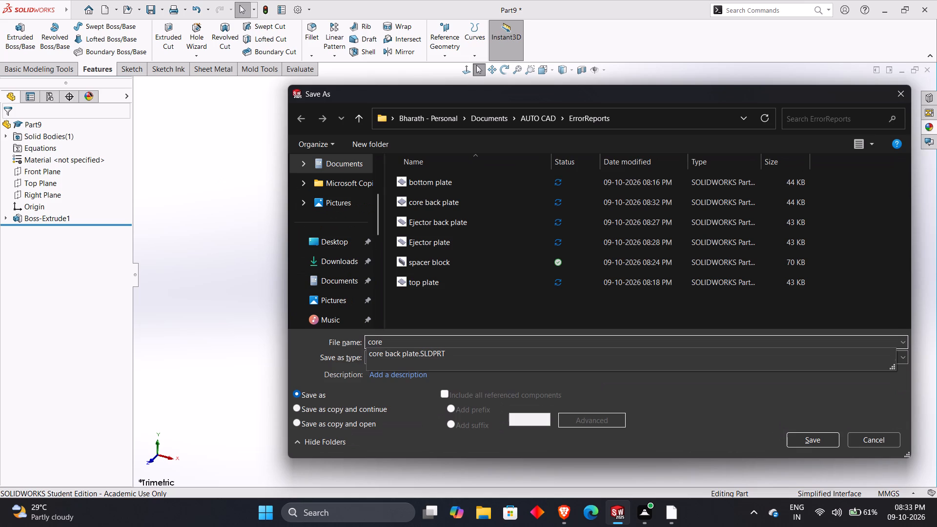
{"action": "type", "text": "back plate"}
{"action": "key", "text": "space"}
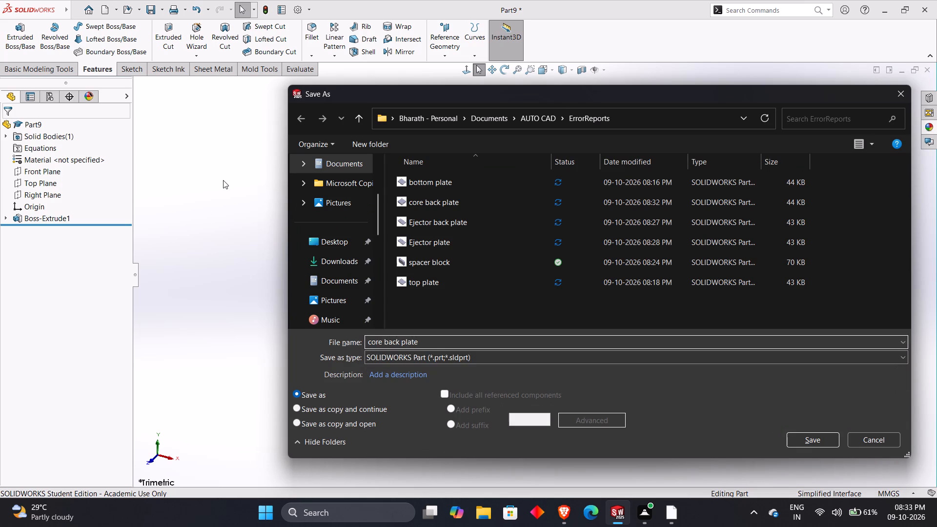
{"action": "key", "text": "BackSpace"}
{"action": "key", "text": "BackSpace"}
{"action": "key", "text": "BackSpace"}
{"action": "key", "text": "BackSpace"}
{"action": "key", "text": "BackSpace"}
{"action": "key", "text": "BackSpace"}
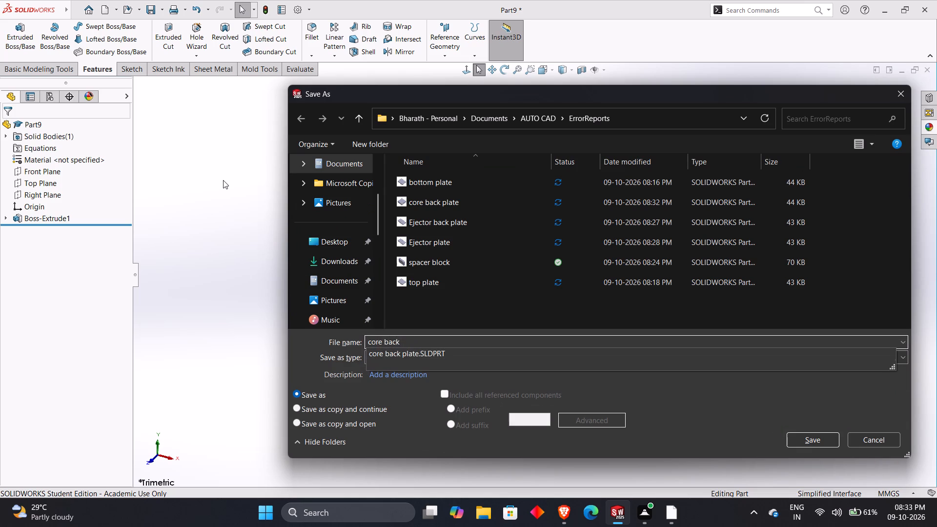
{"action": "key", "text": "BackSpace"}
{"action": "key", "text": "BackSpace"}
{"action": "key", "text": "BackSpace"}
{"action": "key", "text": "BackSpace"}
{"action": "key", "text": "BackSpace"}
{"action": "type", "text": "plate"}
{"action": "key", "text": "Return"}
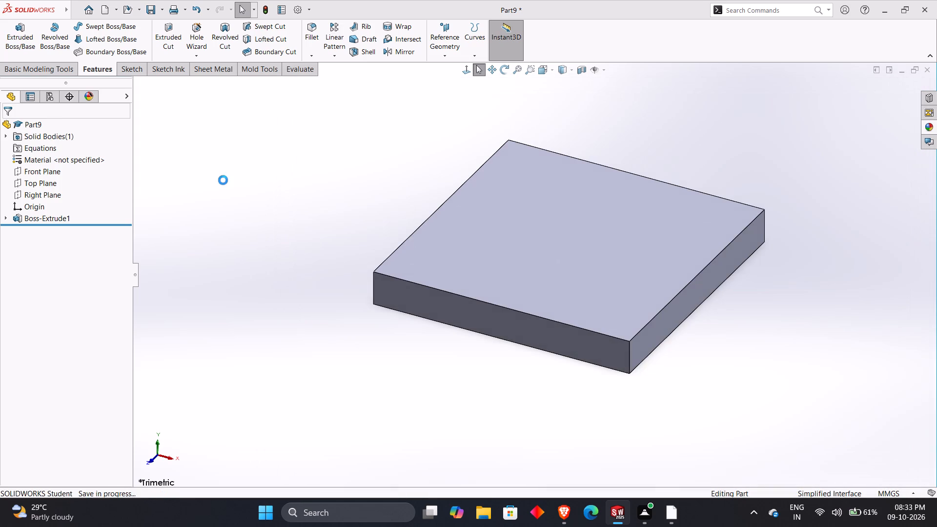
Switch to AutoCAD and measure the plate width in Section B-B along the joint below the uppermost 26 mm plate.
{"action": "key", "text": "alt+Tab"}
{"action": "middle_click_drag", "start_coordinate": [245, 235], "coordinate": [245, 249]}
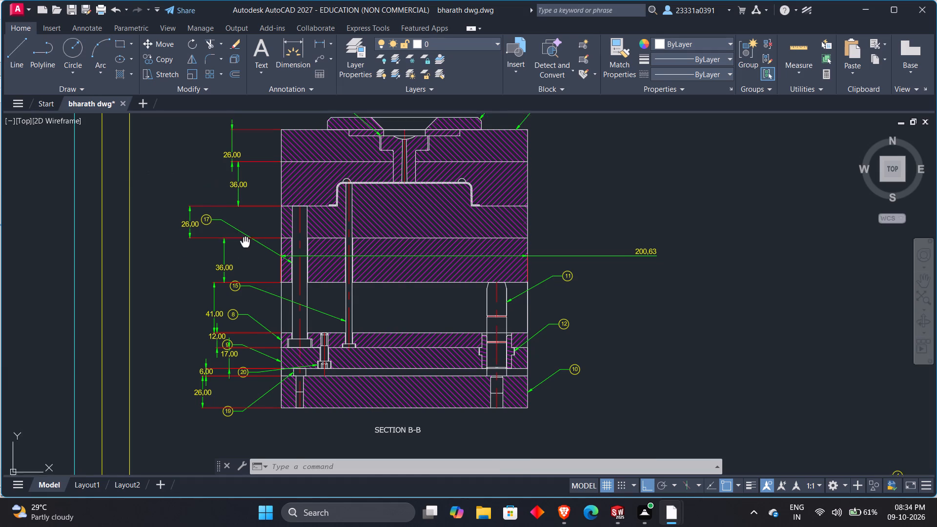
{"action": "middle_click_drag", "start_coordinate": [245, 249], "coordinate": [244, 304]}
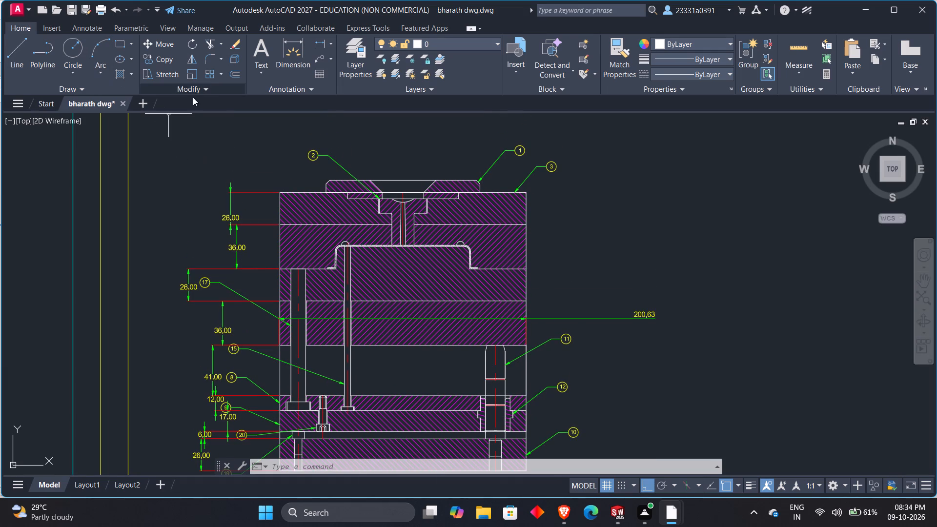
{"action": "left_click", "coordinate": [298, 47]}
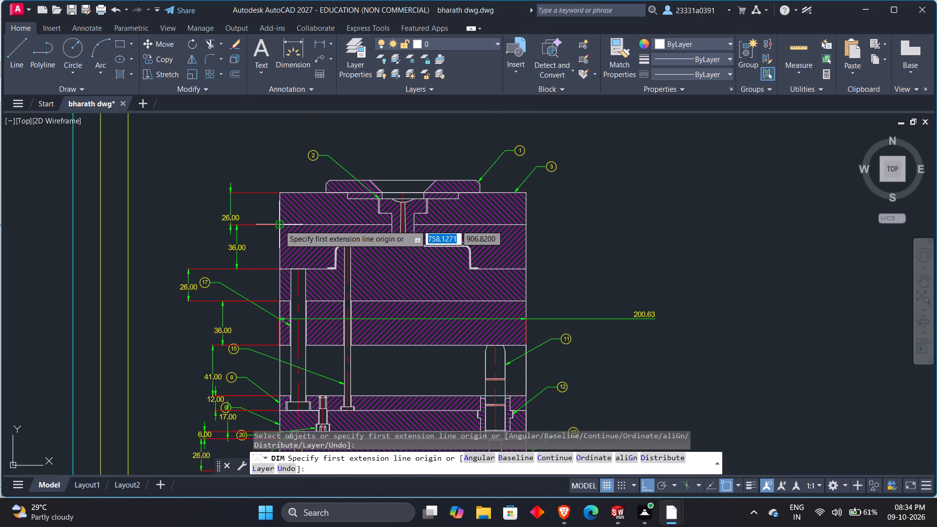
{"action": "left_click", "coordinate": [279, 225]}
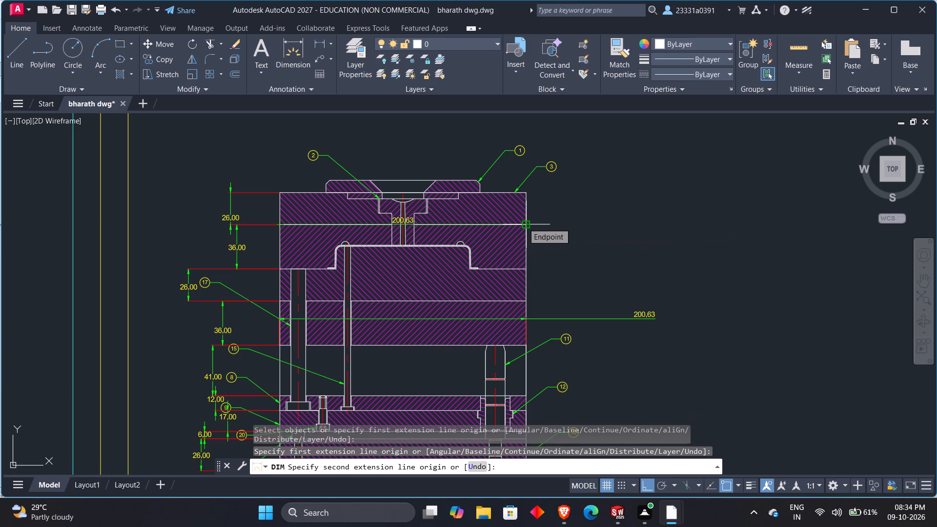
{"action": "key", "text": "Escape"}
Measure the plate height in Section A-A along the joint between plates 4 and 5, and review the plate thicknesses.
{"action": "middle_click_drag", "start_coordinate": [551, 284], "coordinate": [450, 93]}
{"action": "middle_click_drag", "start_coordinate": [549, 303], "coordinate": [481, 136]}
{"action": "middle_click_drag", "start_coordinate": [575, 283], "coordinate": [477, 252]}
{"action": "left_click", "coordinate": [299, 46]}
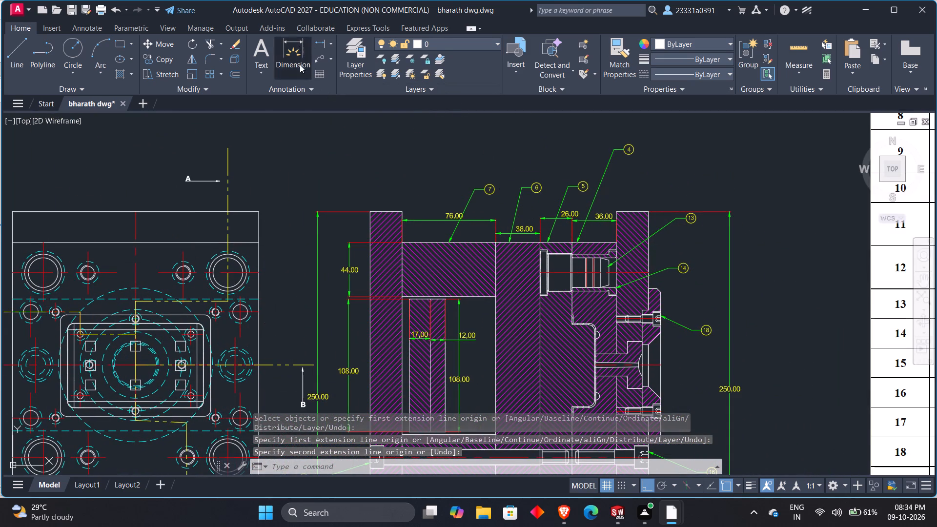
{"action": "middle_click_drag", "start_coordinate": [473, 257], "coordinate": [441, 150]}
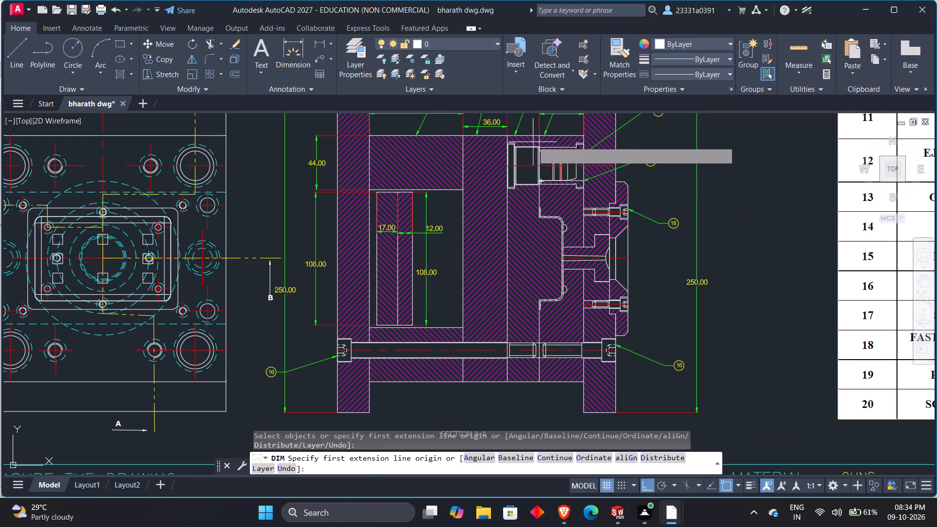
{"action": "left_click", "coordinate": [537, 137]}
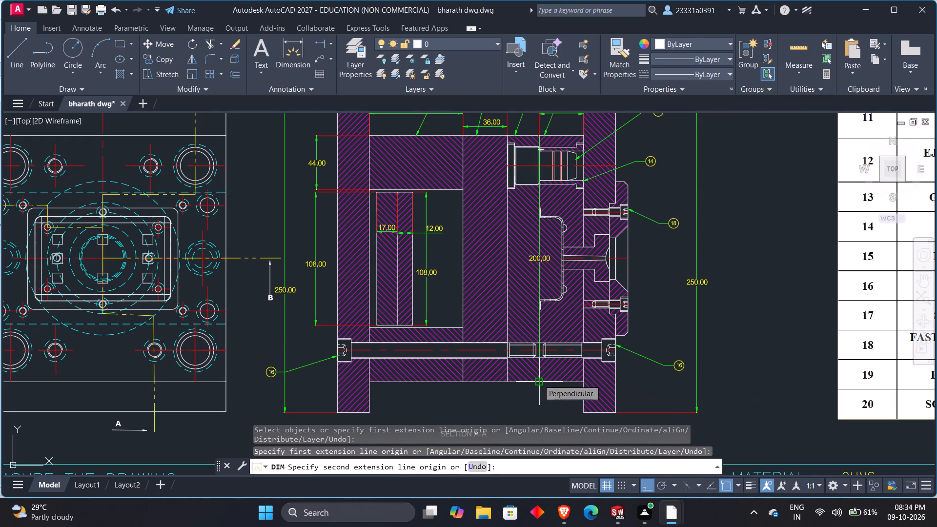
{"action": "key", "text": "Escape"}
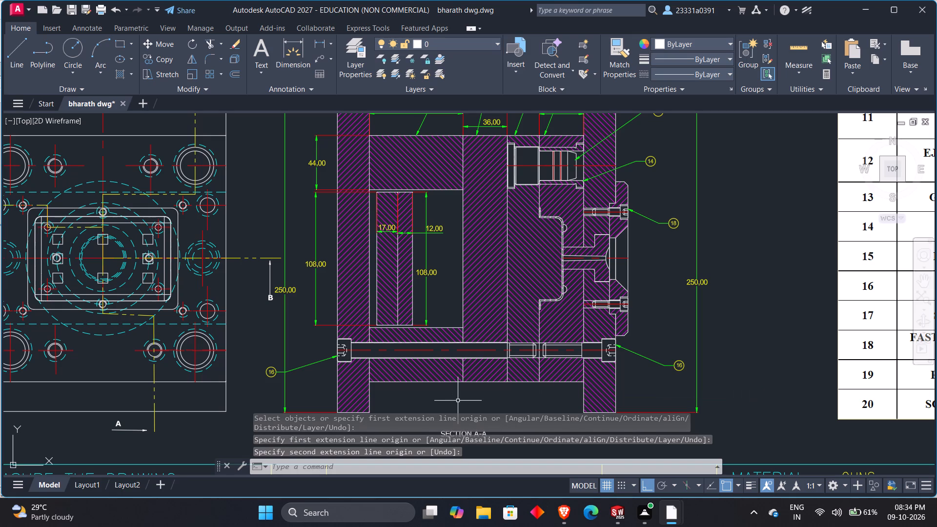
{"action": "middle_click_drag", "start_coordinate": [460, 395], "coordinate": [460, 405], "text": "alt"}
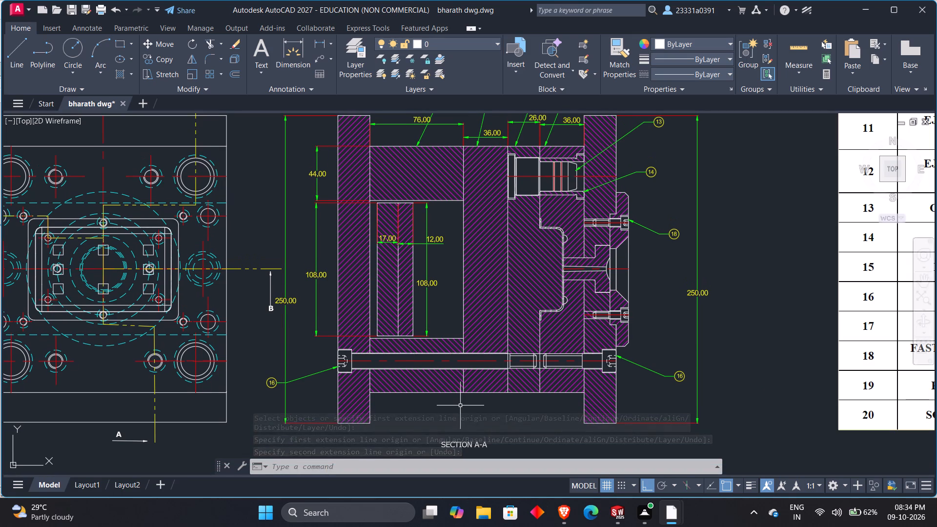
{"action": "middle_click_drag", "start_coordinate": [461, 400], "coordinate": [488, 443], "text": "alt"}
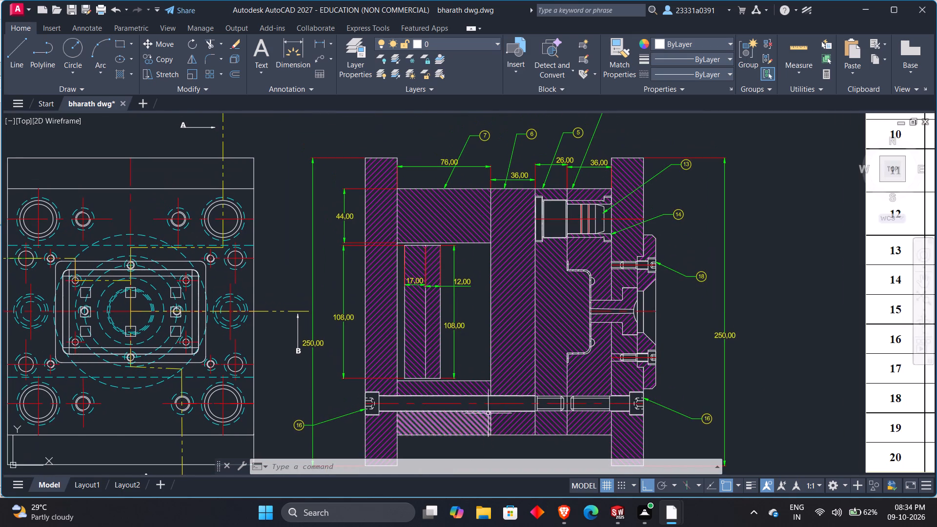
Switch back to SolidWorks and create a new part document.
{"action": "key", "text": "alt+Tab"}
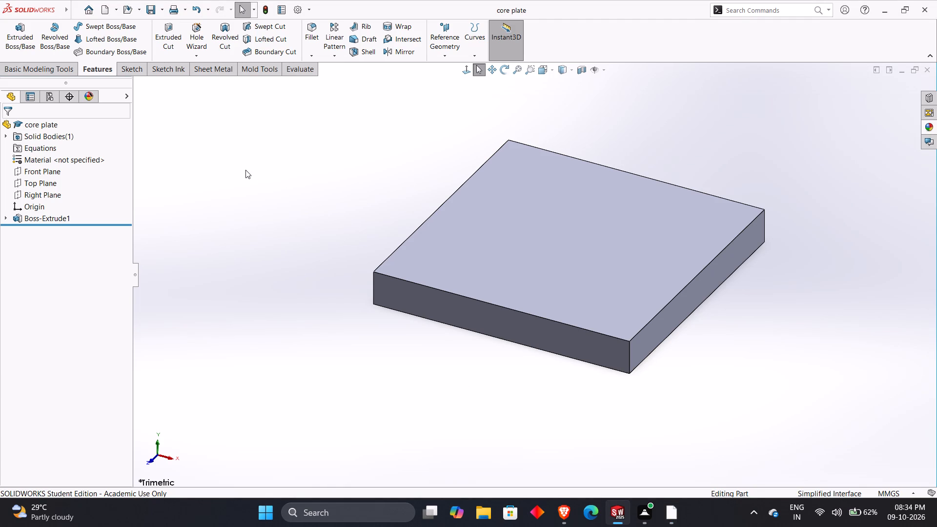
{"action": "key", "text": "ctrl+n"}
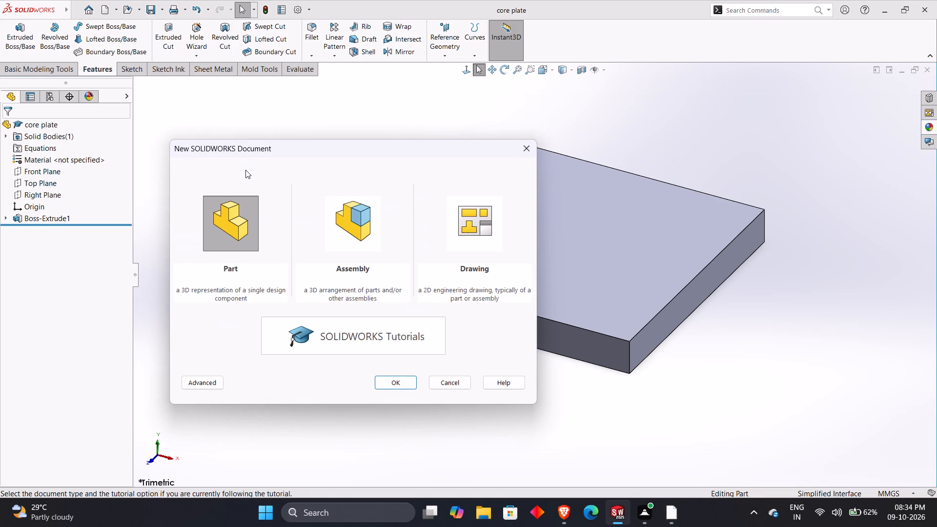
{"action": "key", "text": "Return"}
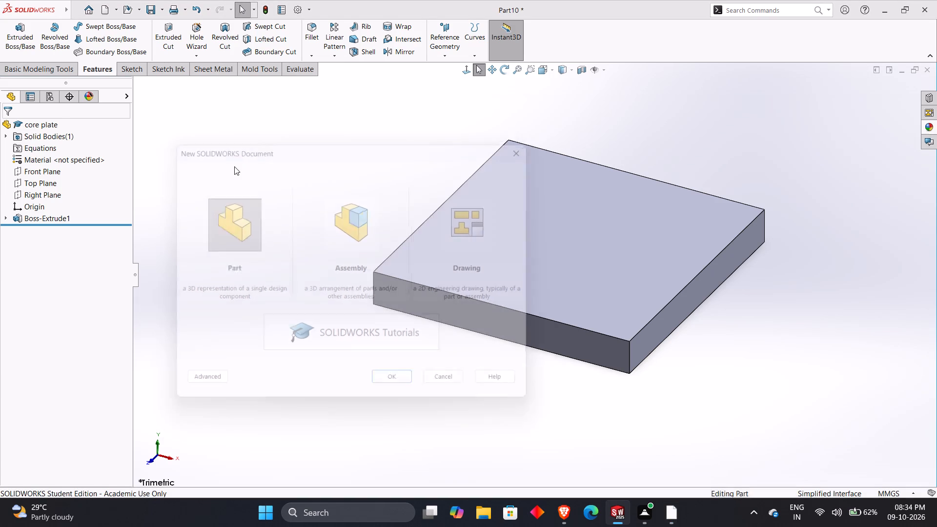
Sketch a center rectangle about 291 by 116 mm on the Top Plane, centred on the origin.
{"action": "left_click", "coordinate": [123, 64]}
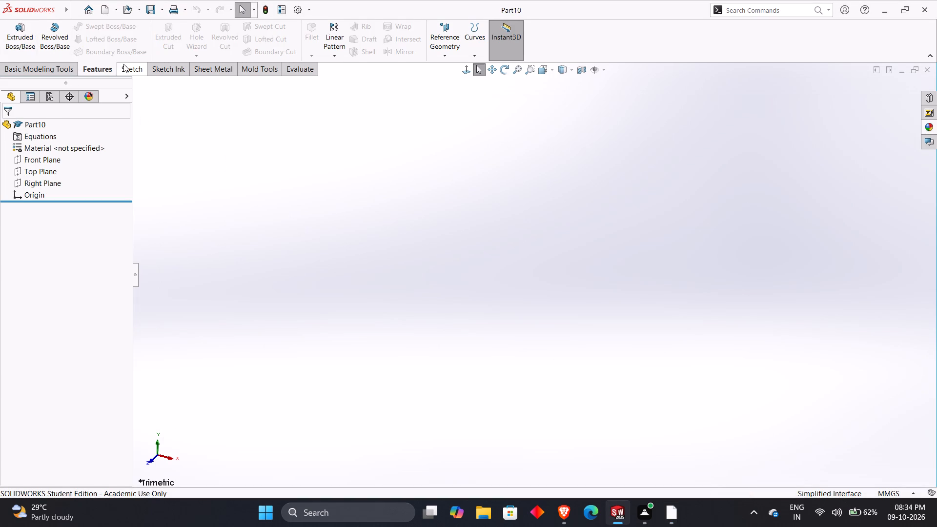
{"action": "left_click", "coordinate": [20, 30]}
{"action": "left_click", "coordinate": [357, 268]}
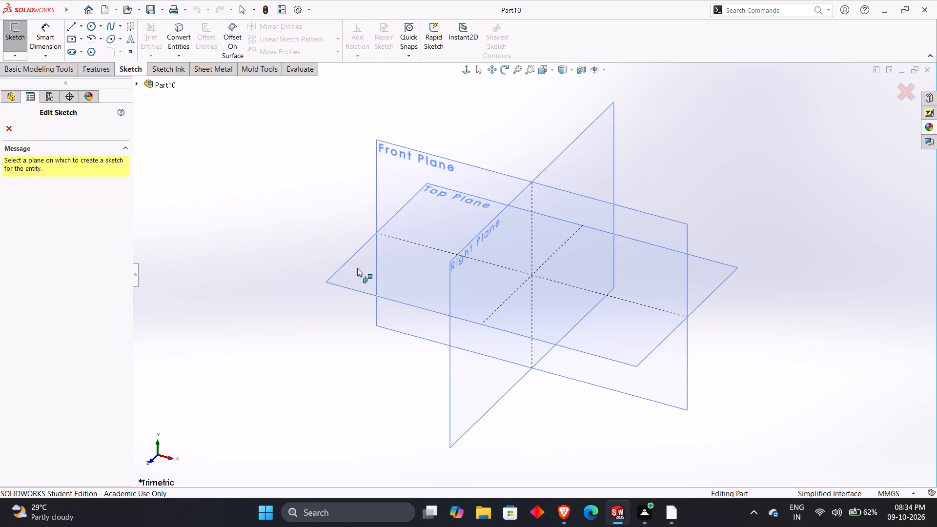
{"action": "left_click", "coordinate": [76, 39]}
{"action": "left_click_drag", "start_coordinate": [535, 277], "coordinate": [529, 287]}
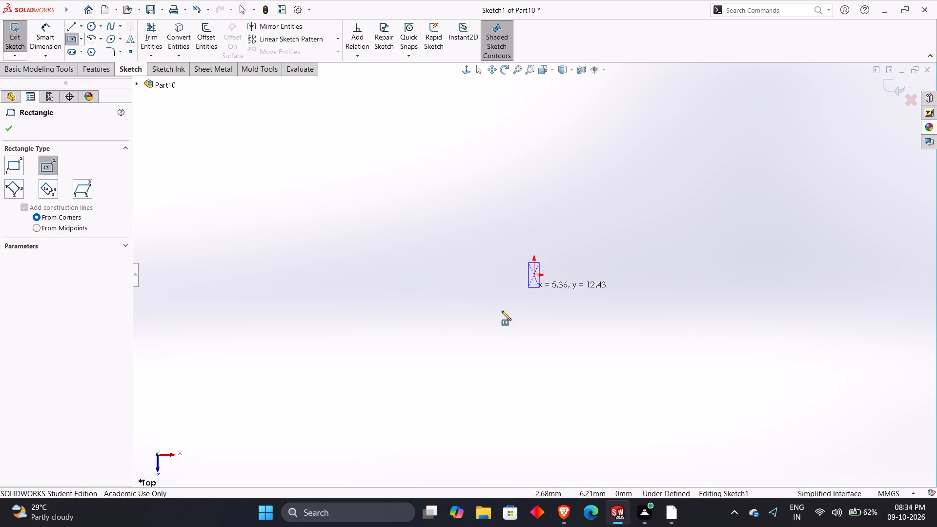
{"action": "left_click", "coordinate": [243, 391]}
Dimension the rectangle's width between its two vertical edges and set it to 200 mm.
{"action": "right_click_drag", "start_coordinate": [198, 394], "coordinate": [202, 174]}
{"action": "left_click", "coordinate": [242, 190]}
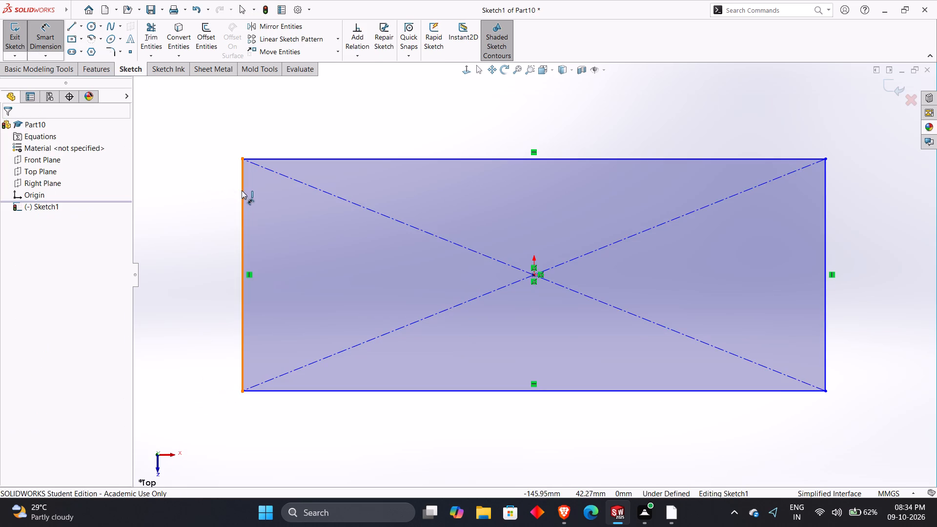
{"action": "left_click_drag", "start_coordinate": [825, 227], "coordinate": [825, 233]}
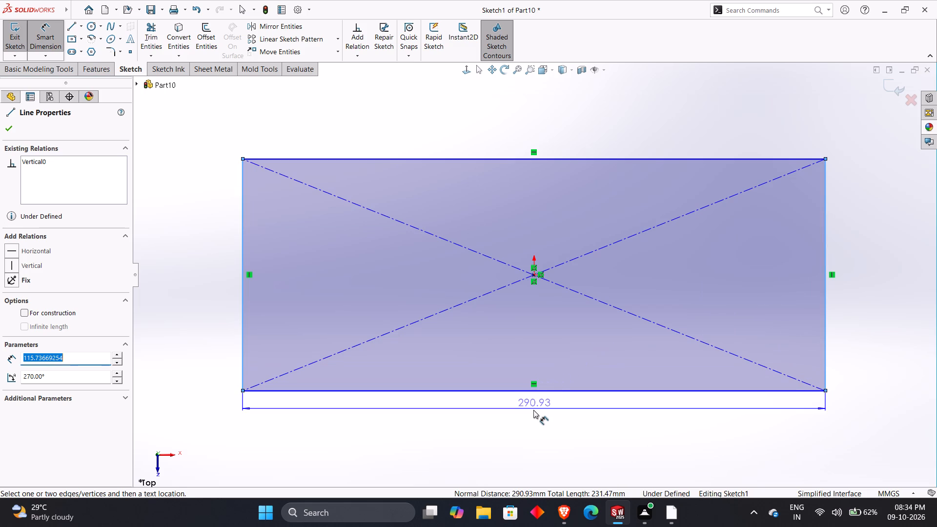
{"action": "left_click", "coordinate": [533, 411]}
{"action": "type", "text": "200"}
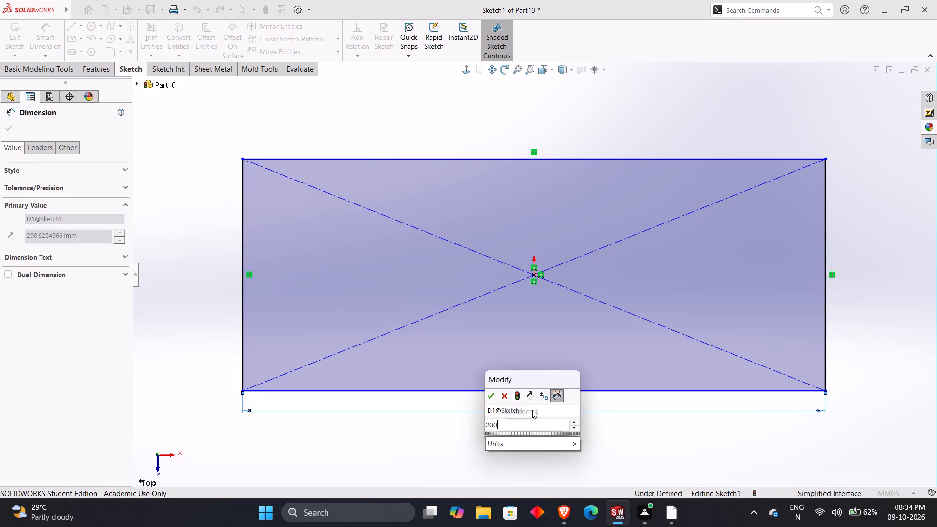
{"action": "key", "text": "Return"}
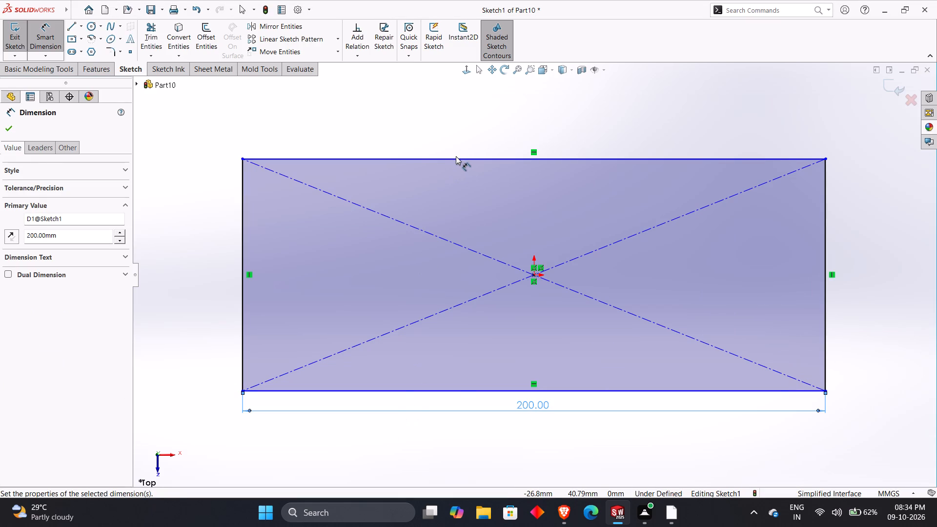
Dimension the rectangle's height between its two horizontal edges and set it to 200 mm.
{"action": "left_click", "coordinate": [456, 158]}
{"action": "left_click", "coordinate": [468, 390]}
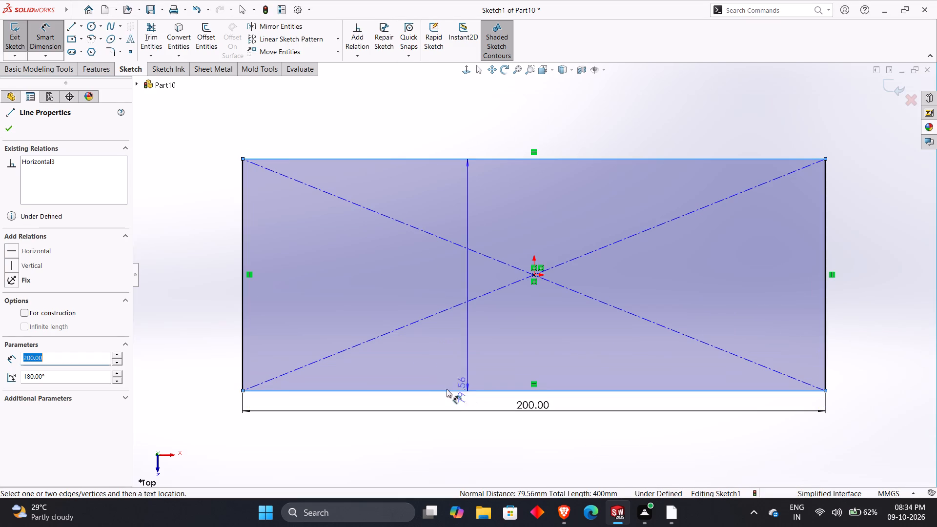
{"action": "left_click", "coordinate": [217, 318]}
{"action": "type", "text": "200"}
{"action": "key", "text": "Return"}
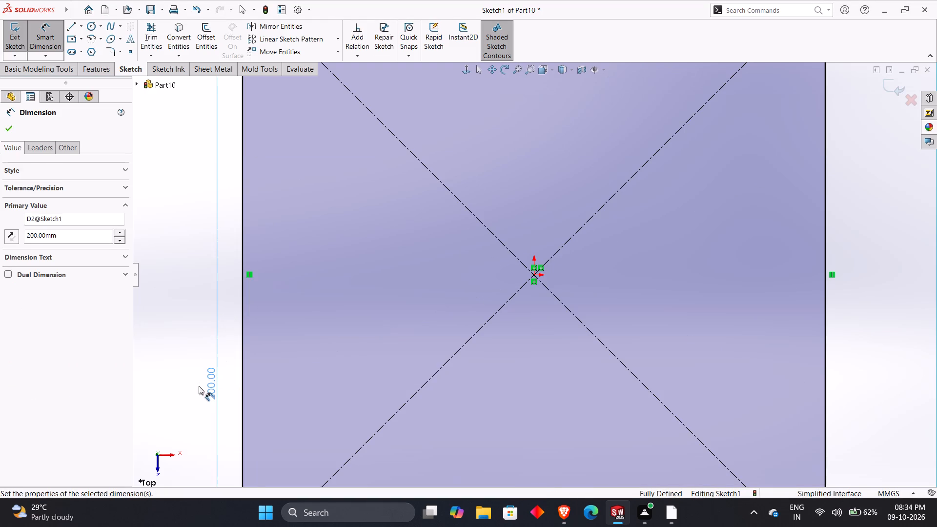
{"action": "scroll", "coordinate": [261, 348], "scroll_direction": "down", "scroll_amount": 2}
{"action": "scroll", "coordinate": [379, 292], "scroll_direction": "up", "scroll_amount": 2}
{"action": "scroll", "coordinate": [432, 292], "scroll_direction": "down", "scroll_amount": 2}
{"action": "scroll", "coordinate": [530, 302], "scroll_direction": "up", "scroll_amount": 6}
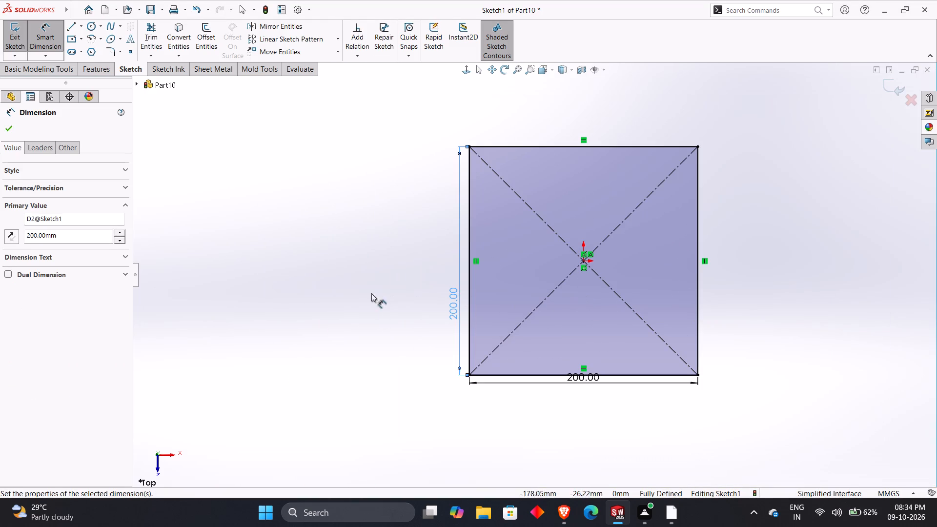
{"action": "left_click", "coordinate": [322, 293]}
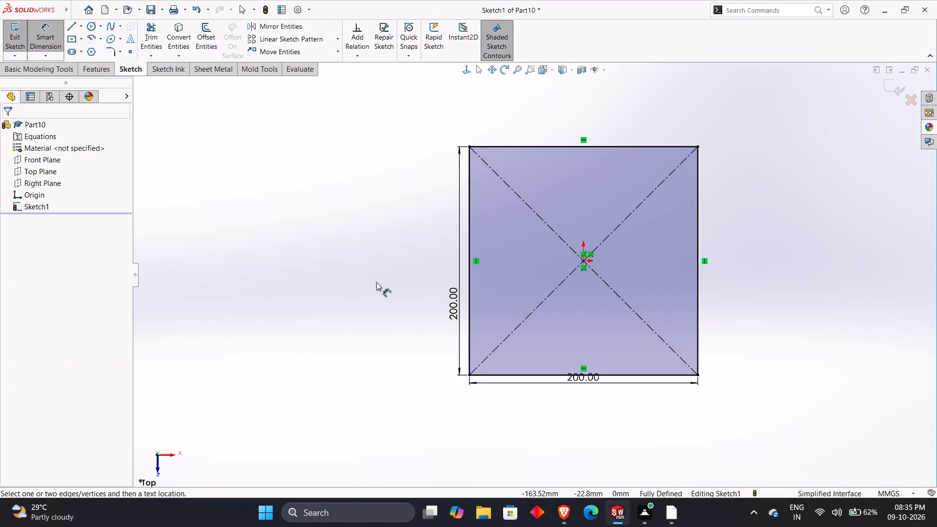
Extrude the square sketch as a blind boss 36 mm deep, checking the plate thickness in AutoCAD's Section A-A.
{"action": "left_click", "coordinate": [100, 69]}
{"action": "left_click", "coordinate": [18, 41]}
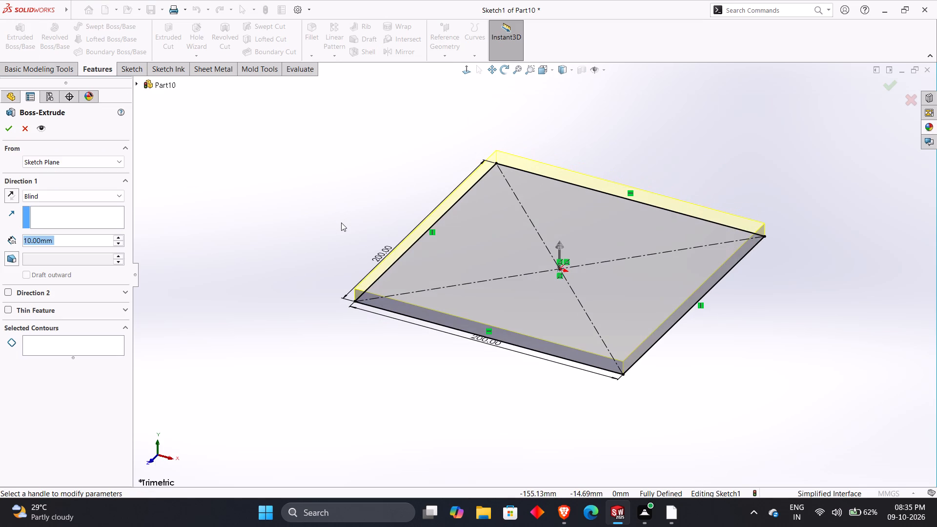
{"action": "key", "text": "alt+Tab"}
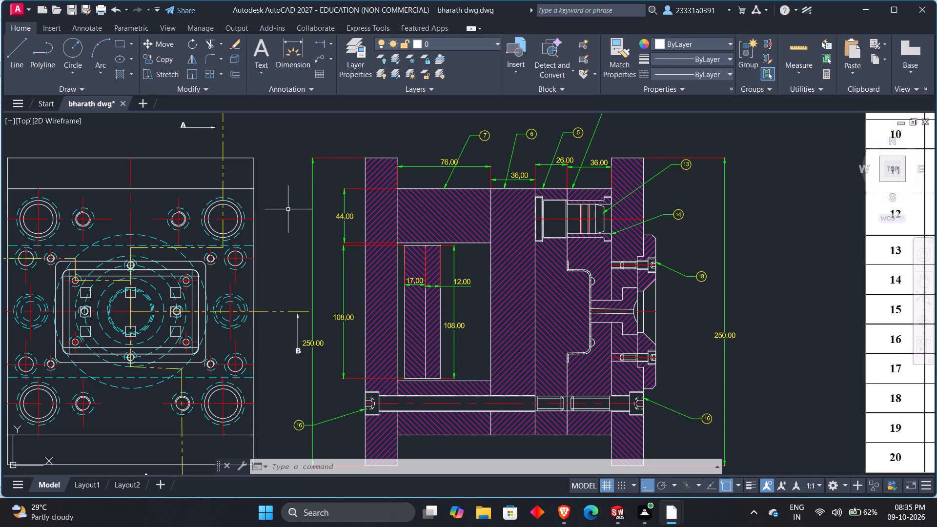
{"action": "key", "text": "alt+Tab"}
{"action": "left_click_drag", "start_coordinate": [81, 239], "coordinate": [56, 240]}
{"action": "type", "text": "36"}
{"action": "key", "text": "Return"}
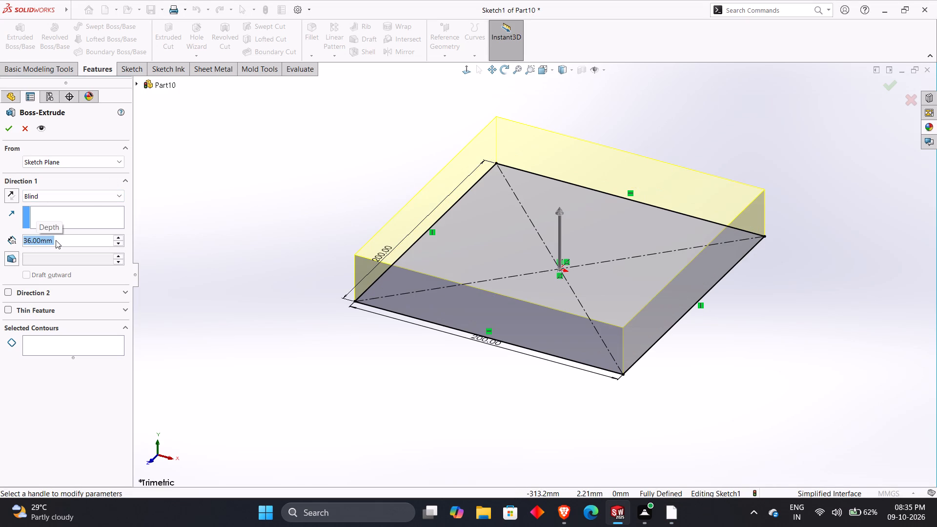
{"action": "left_click", "coordinate": [13, 131]}
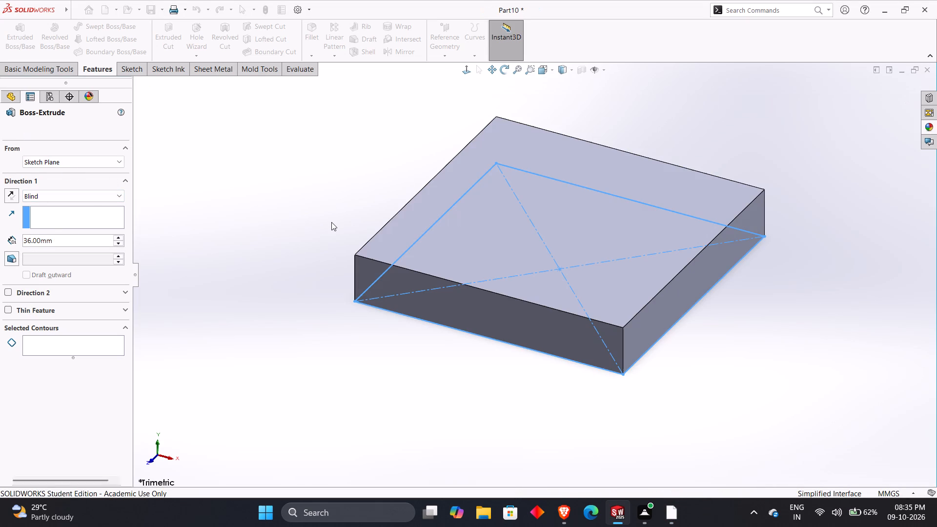
{"action": "left_click", "coordinate": [331, 222]}
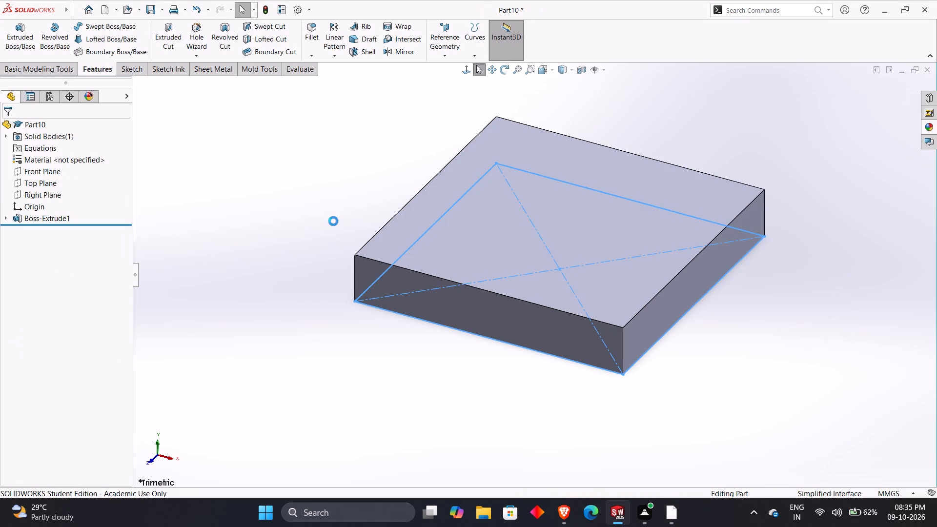
Save the 36 mm plate part as "cavity plate" in the ErrorReports folder.
{"action": "key", "text": "ctrl+s"}
{"action": "type", "text": "cavity"}
{"action": "key", "text": "space"}
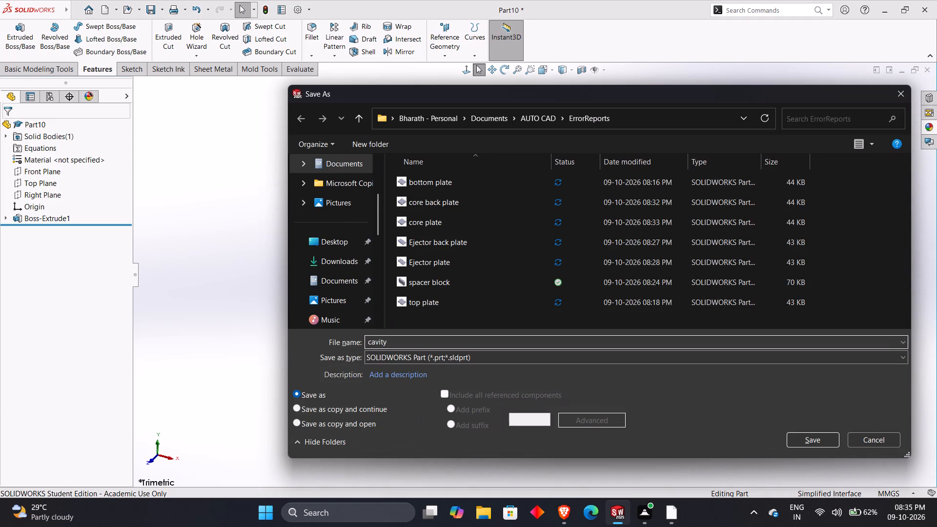
{"action": "key", "text": "BackSpace"}
{"action": "key", "text": "BackSpace"}
{"action": "type", "text": "y"}
{"action": "key", "text": "space"}
{"action": "type", "text": "plate"}
{"action": "key", "text": "space"}
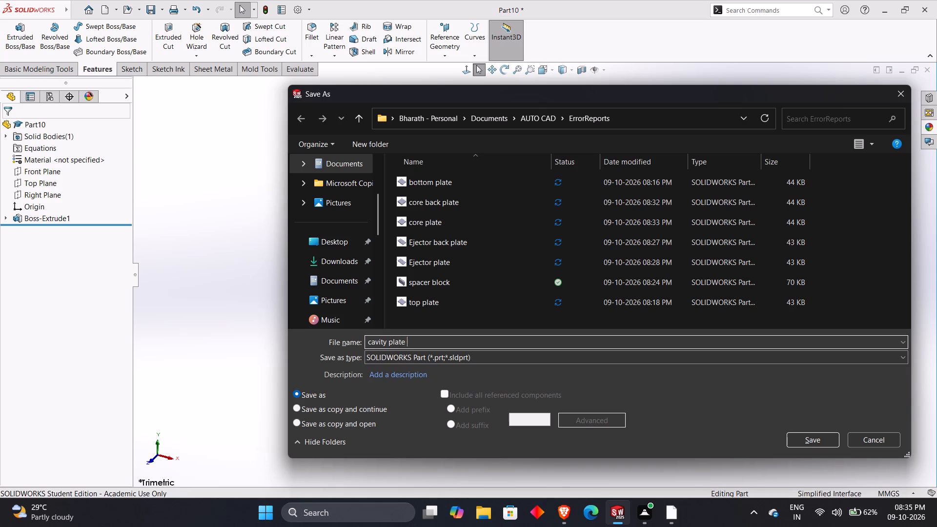
{"action": "key", "text": "Return"}
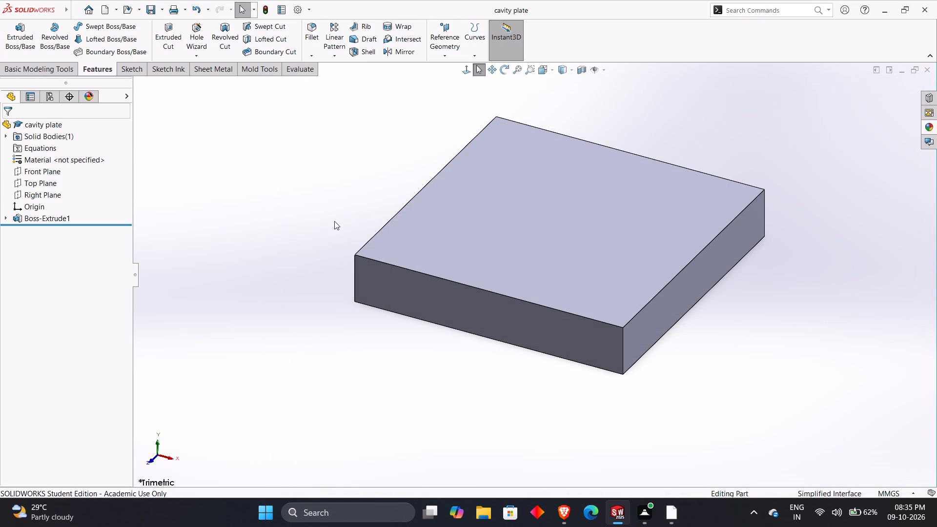
Switch to File Explorer and open the ErrorReports folder inside AUTO CAD to check the saved plate parts.
{"action": "left_click", "coordinate": [482, 506]}
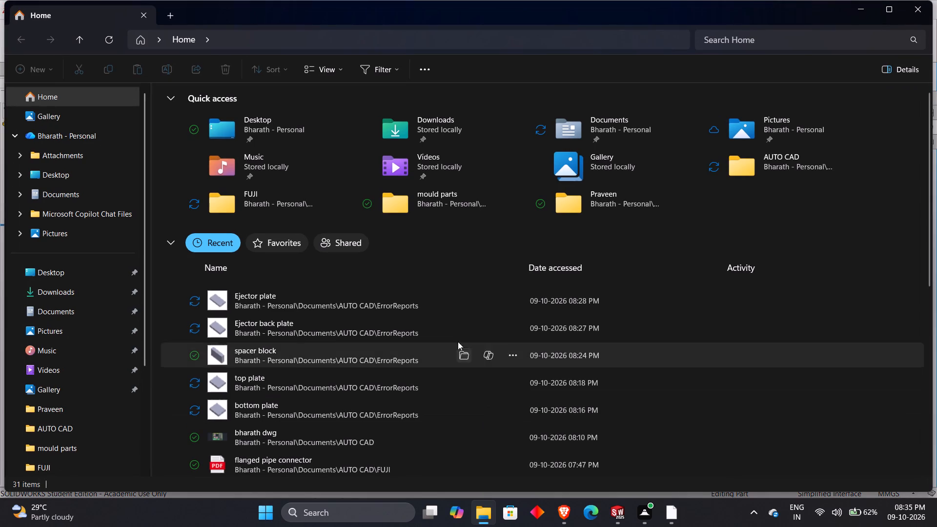
{"action": "left_click", "coordinate": [454, 203]}
{"action": "double_click", "coordinate": [576, 204]}
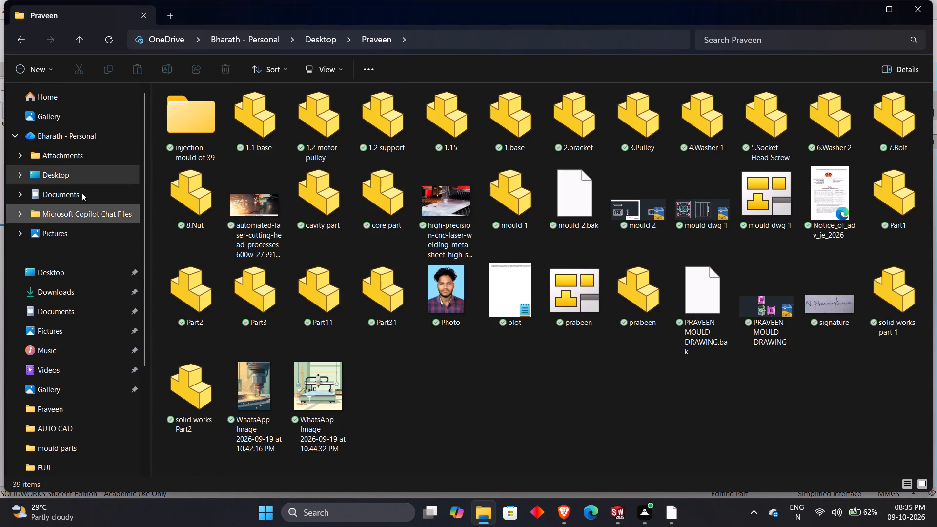
{"action": "double_click", "coordinate": [57, 419]}
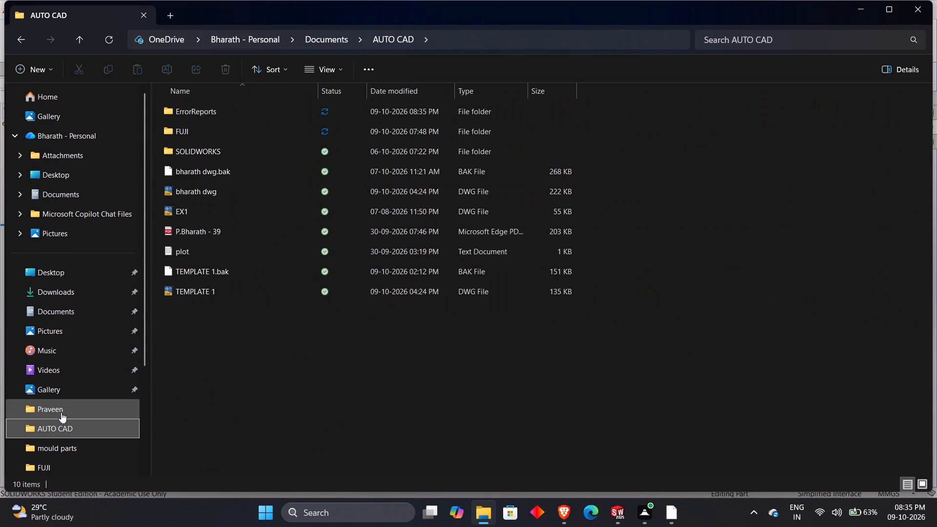
{"action": "double_click", "coordinate": [252, 103]}
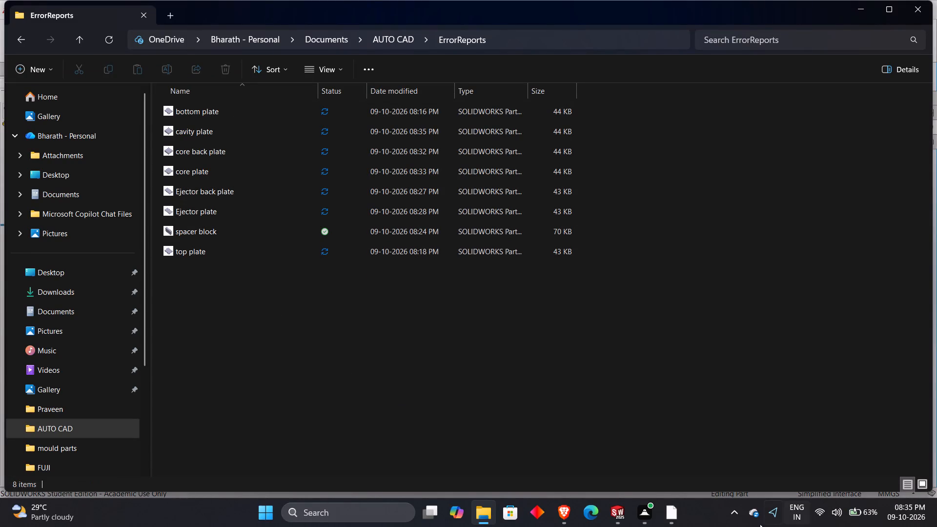
Switch to the AutoCAD assembly drawing and examine the plate stack in the section view, then return to File Explorer.
{"action": "left_click", "coordinate": [680, 521]}
{"action": "left_click", "coordinate": [674, 518]}
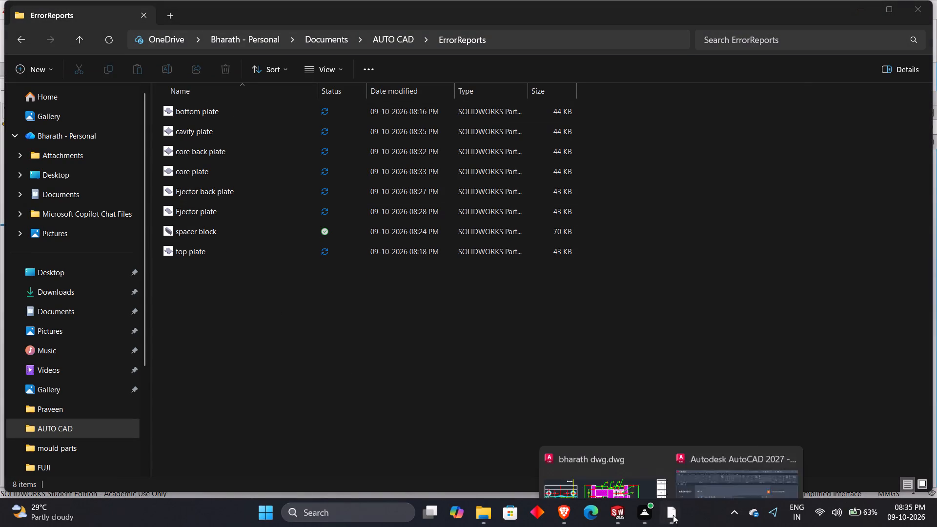
{"action": "left_click", "coordinate": [635, 458]}
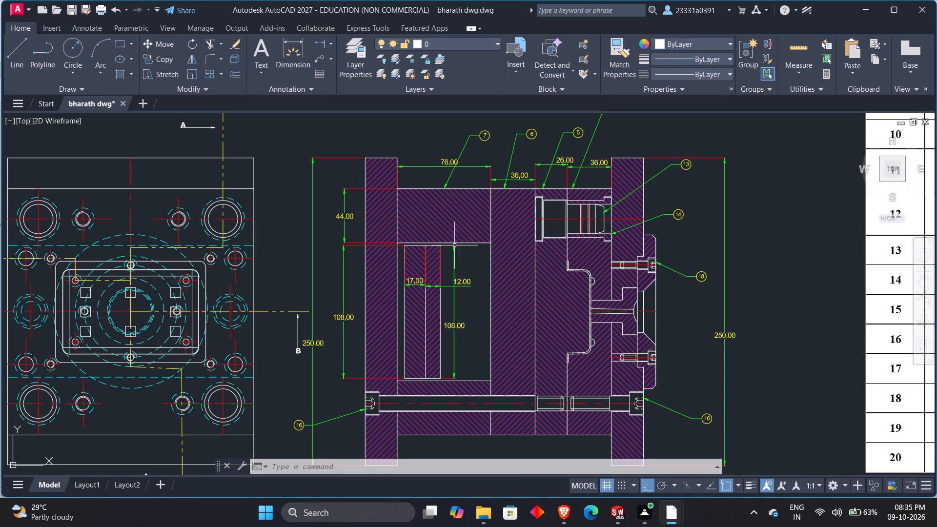
{"action": "left_click", "coordinate": [299, 204]}
{"action": "key", "text": "Escape"}
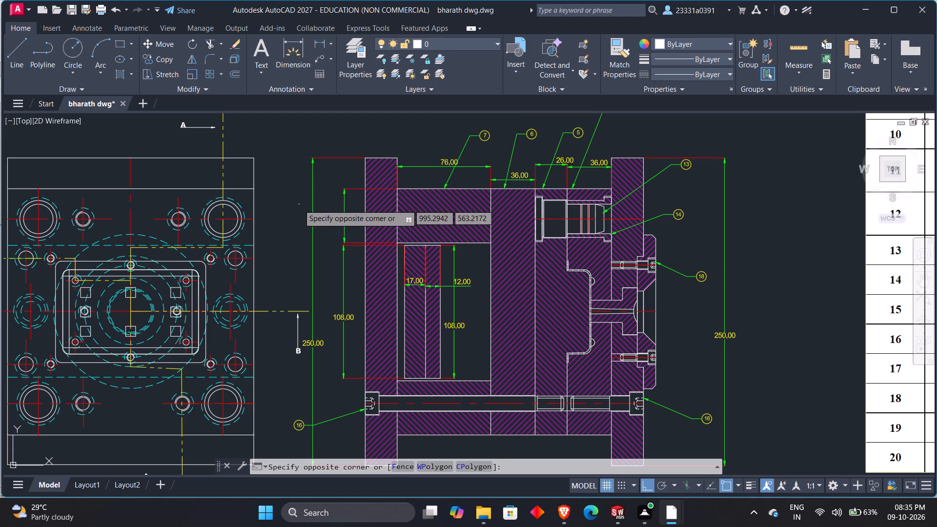
{"action": "key", "text": "Escape"}
{"action": "key", "text": "Escape"}
{"action": "key", "text": "alt+Tab"}
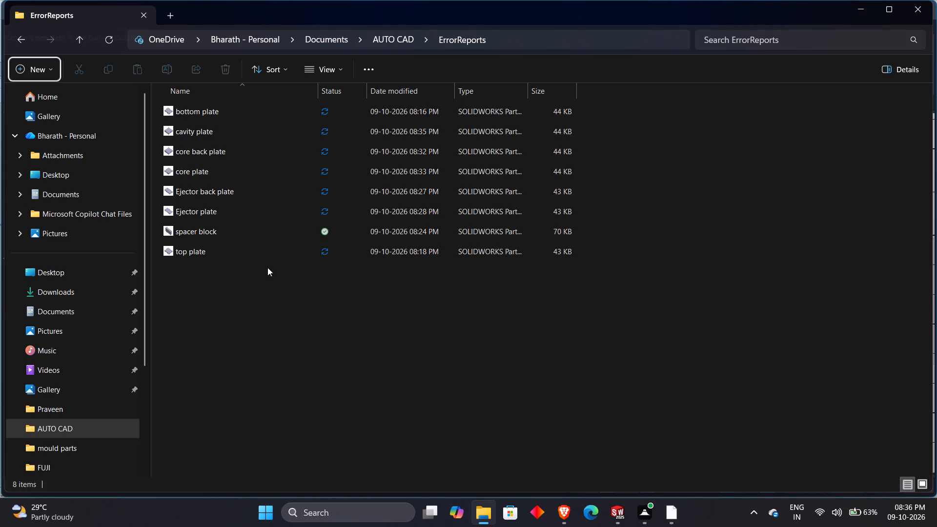
Browse the AUTO CAD, Praveen, mould parts, FUJI, Videos and SOLIDWORKS folders, examining the existing part and drawing files.
{"action": "left_click", "coordinate": [78, 426]}
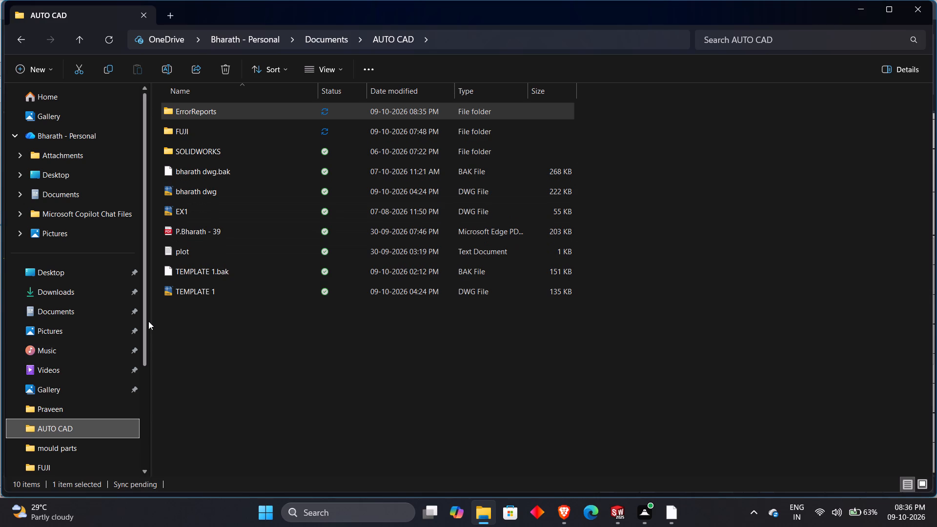
{"action": "left_click", "coordinate": [74, 403]}
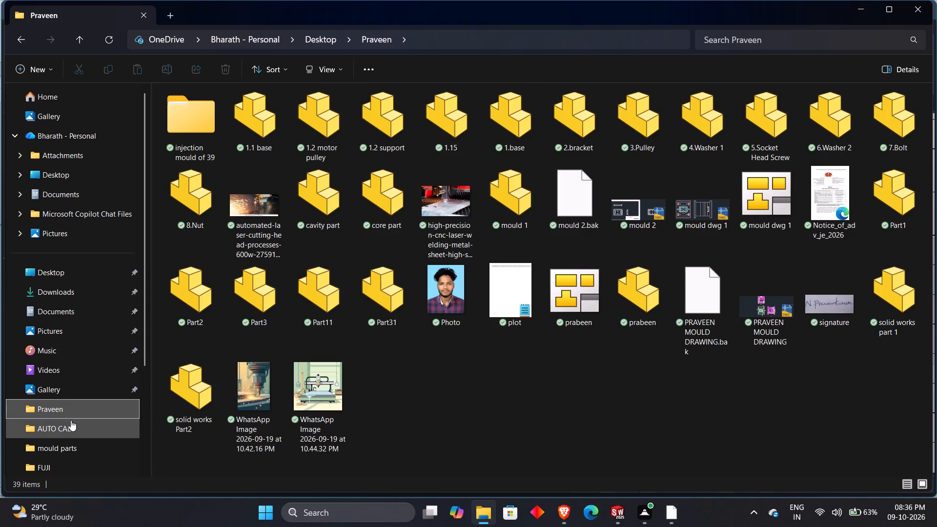
{"action": "left_click", "coordinate": [71, 420]}
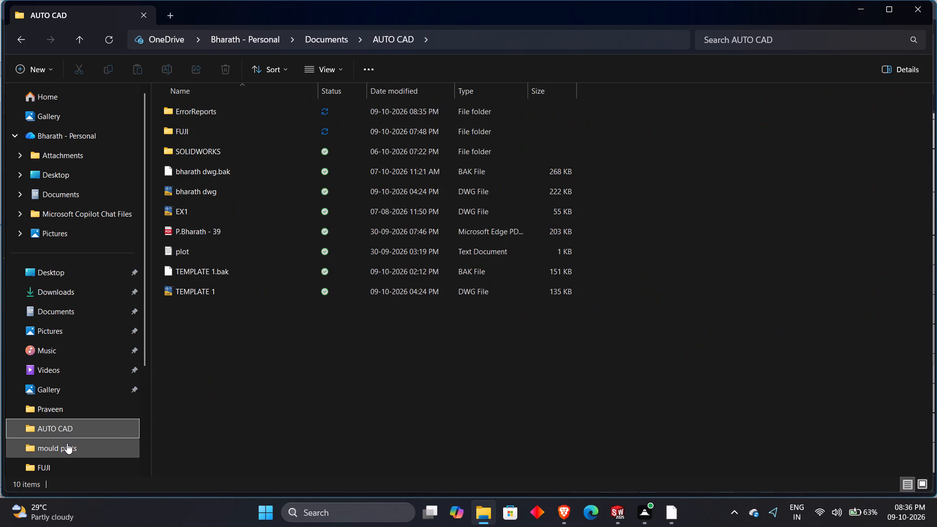
{"action": "left_click", "coordinate": [67, 443]}
{"action": "scroll", "coordinate": [289, 342], "scroll_direction": "down", "scroll_amount": 2}
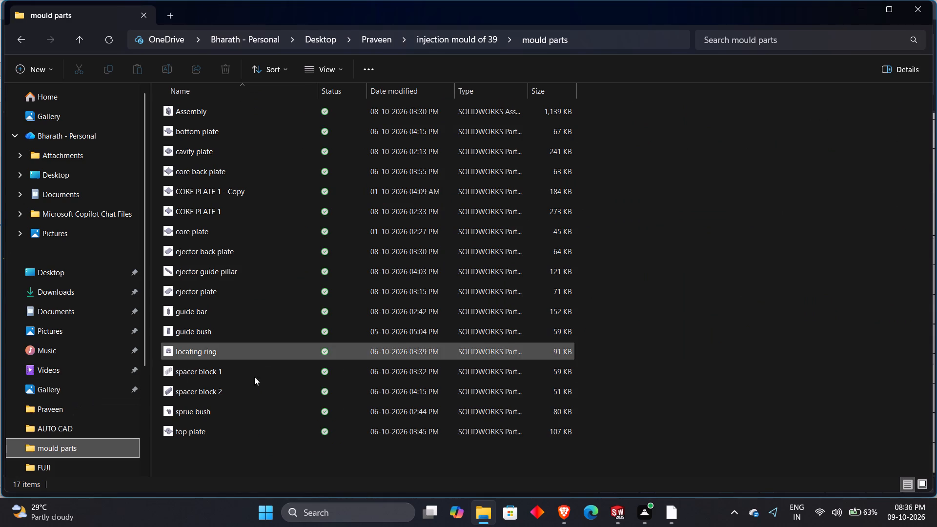
{"action": "left_click", "coordinate": [67, 461]}
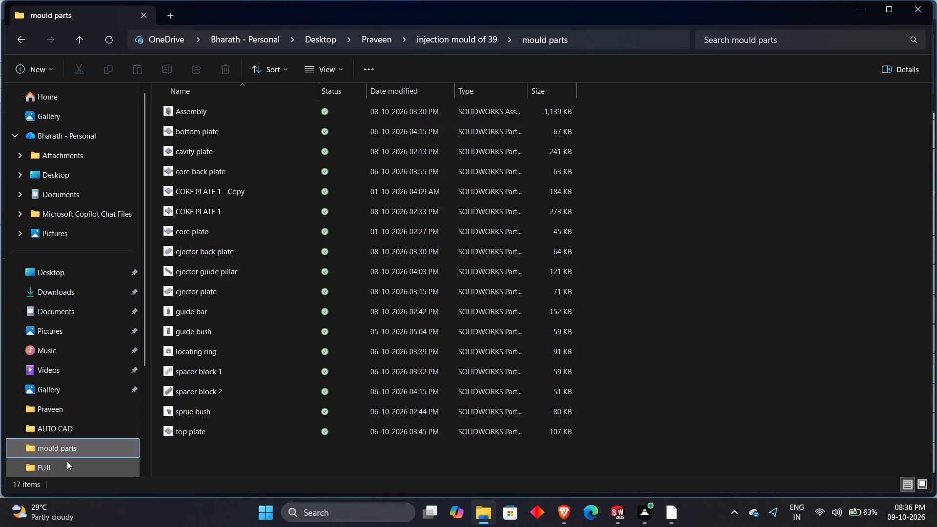
{"action": "scroll", "coordinate": [76, 432], "scroll_direction": "down", "scroll_amount": 1}
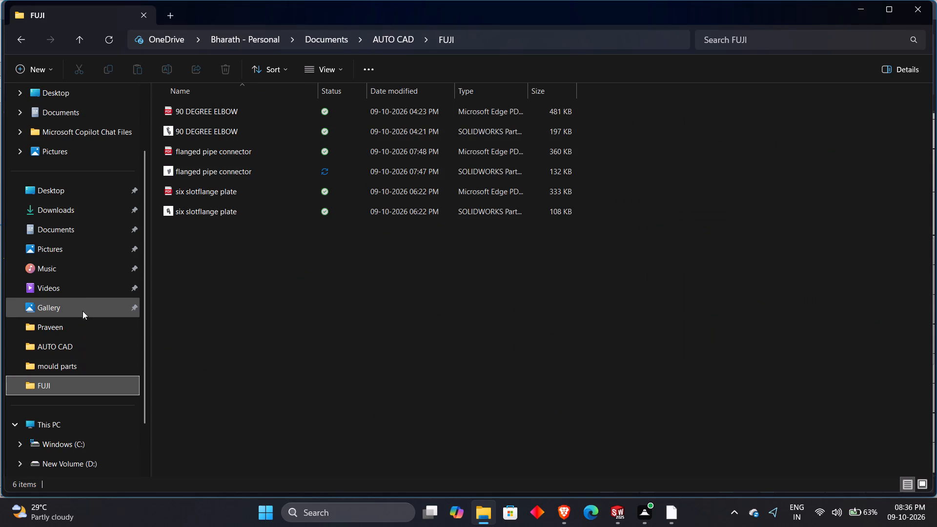
{"action": "left_click", "coordinate": [82, 295]}
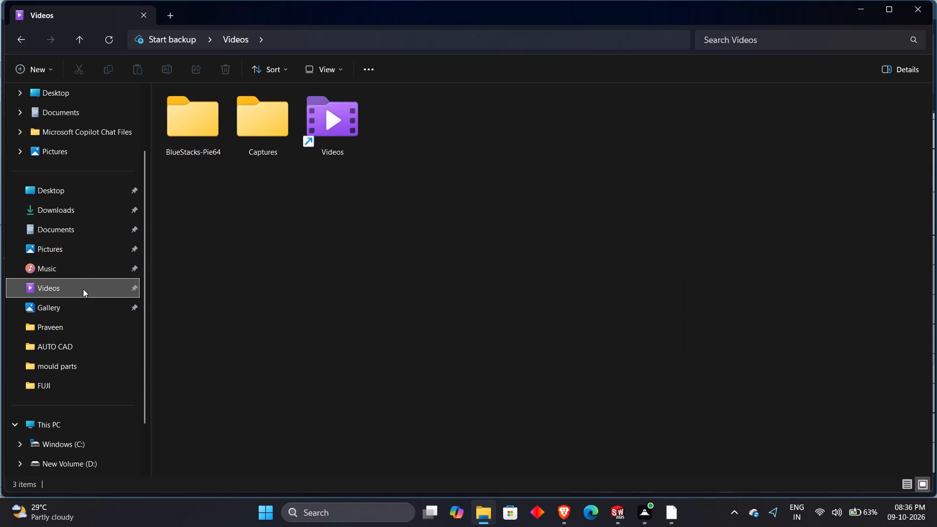
{"action": "left_click", "coordinate": [72, 322]}
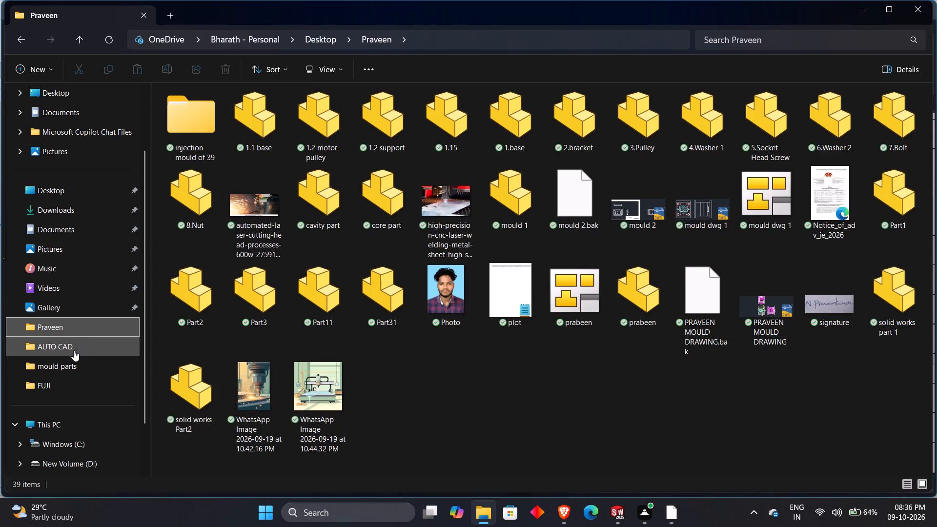
{"action": "left_click", "coordinate": [66, 355]}
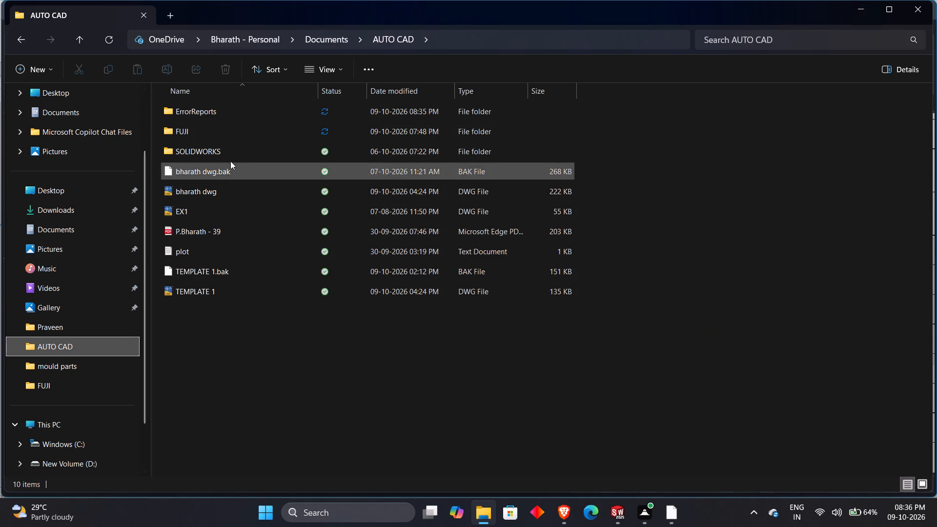
{"action": "double_click", "coordinate": [232, 158]}
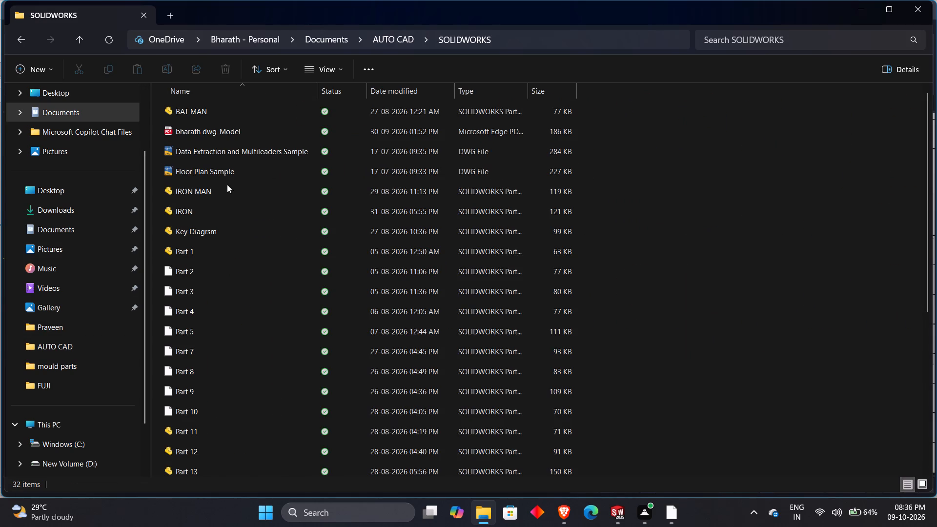
{"action": "scroll", "coordinate": [225, 217], "scroll_direction": "down", "scroll_amount": 4}
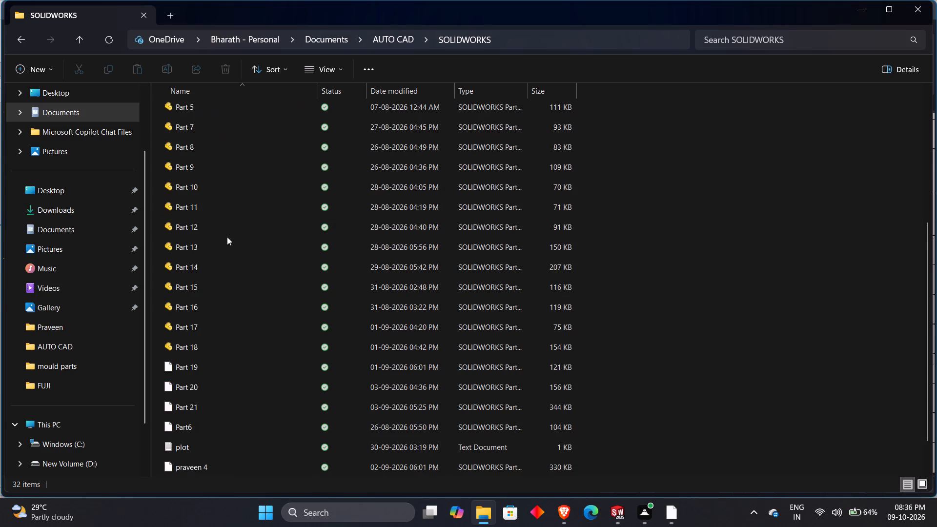
{"action": "scroll", "coordinate": [227, 244], "scroll_direction": "down", "scroll_amount": 4}
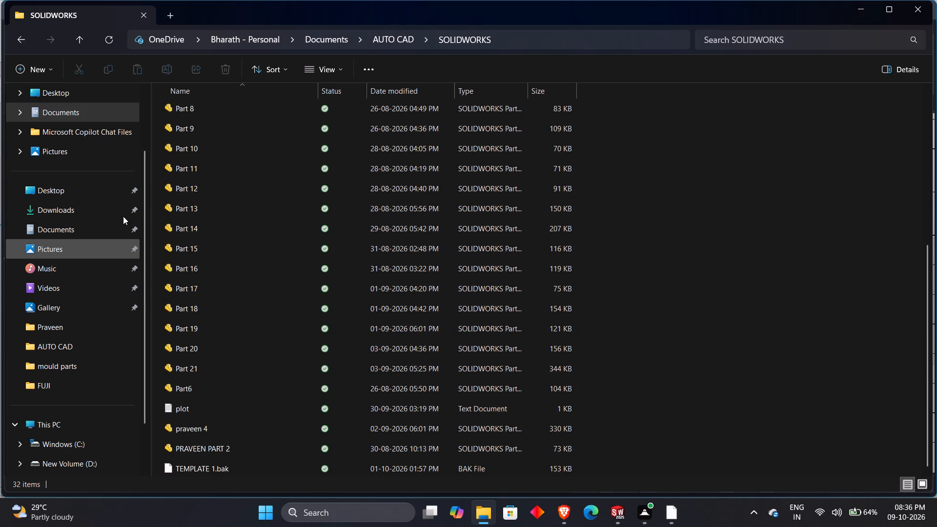
{"action": "left_click", "coordinate": [25, 43]}
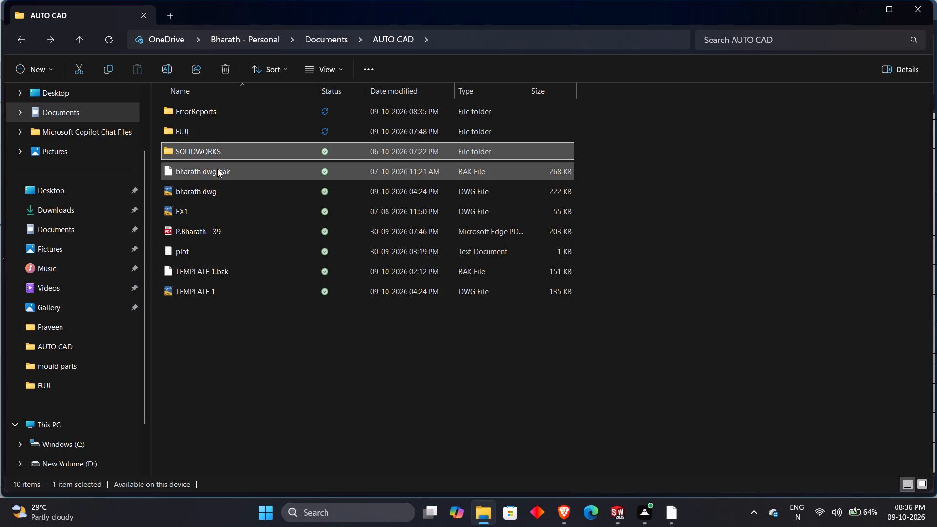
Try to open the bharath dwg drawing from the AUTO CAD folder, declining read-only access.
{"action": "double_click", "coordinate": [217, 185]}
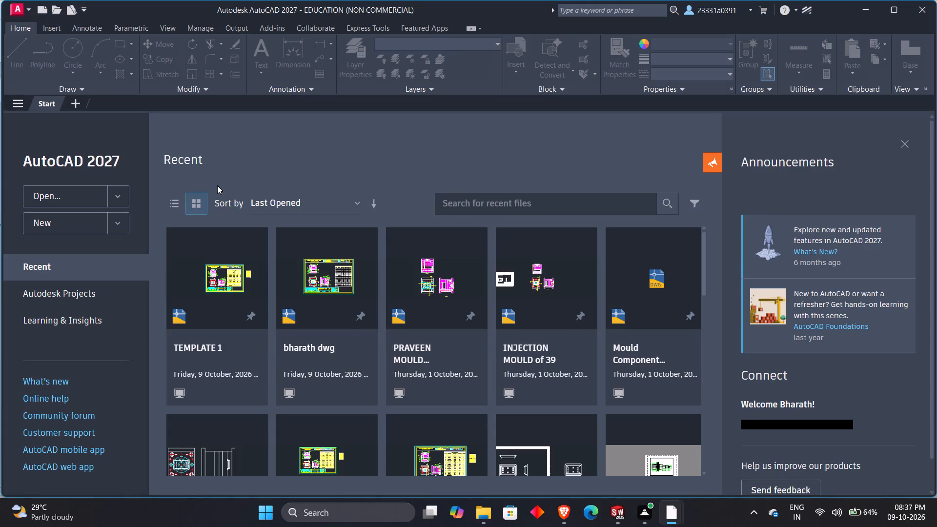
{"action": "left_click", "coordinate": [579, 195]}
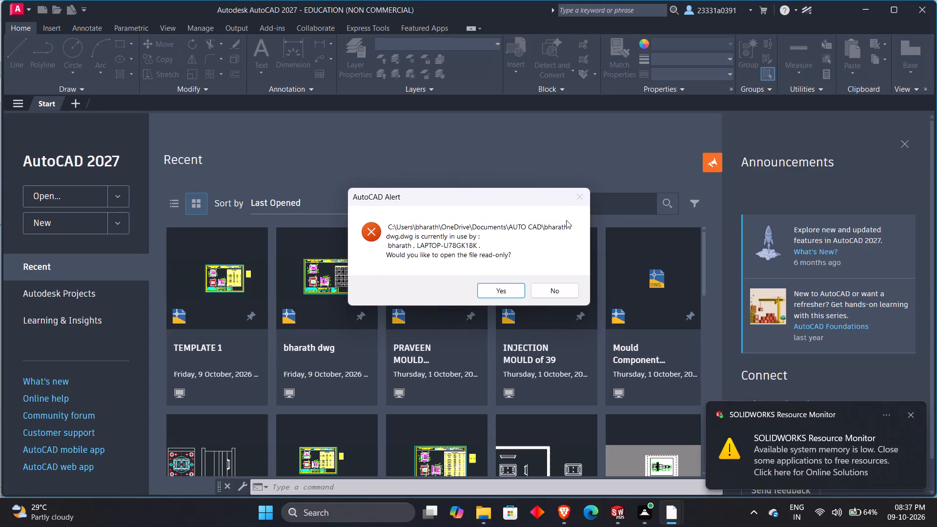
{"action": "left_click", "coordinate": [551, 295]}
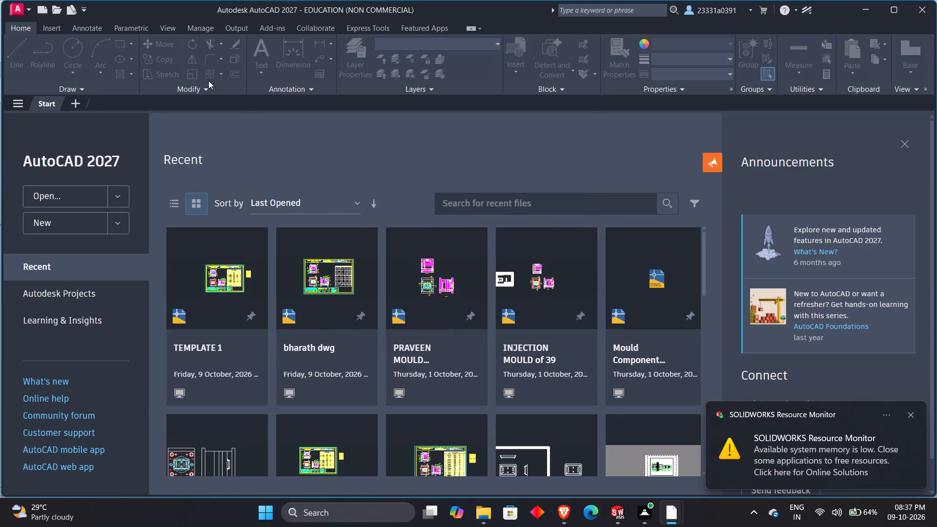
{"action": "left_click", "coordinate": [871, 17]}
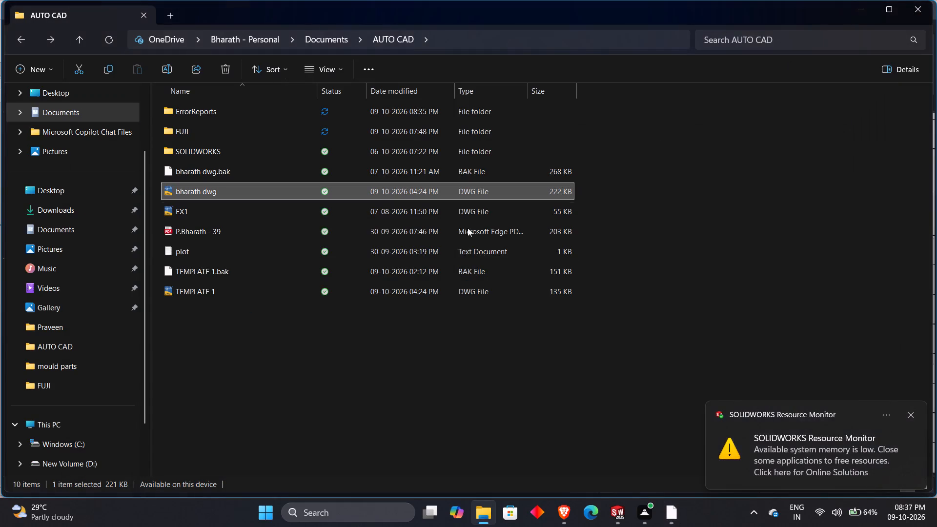
Open the EX1 drawing from the AUTO CAD folder to view it, and close it again.
{"action": "double_click", "coordinate": [229, 218]}
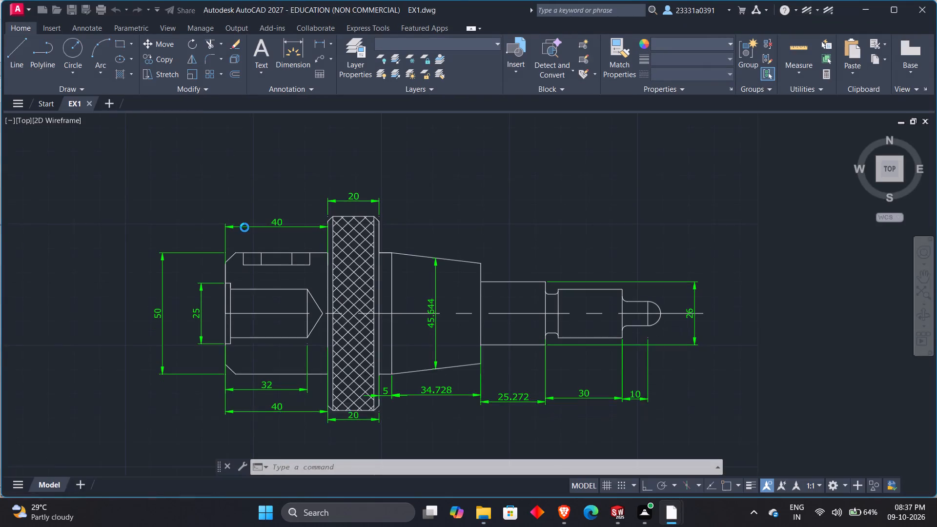
{"action": "left_click", "coordinate": [933, 11]}
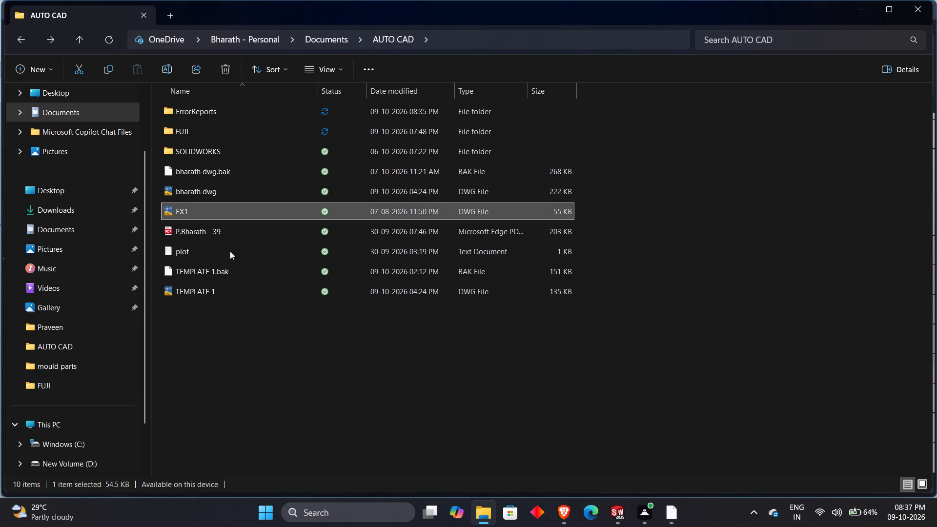
Reopen the SOLIDWORKS folder and look through its file list to the end.
{"action": "double_click", "coordinate": [185, 146]}
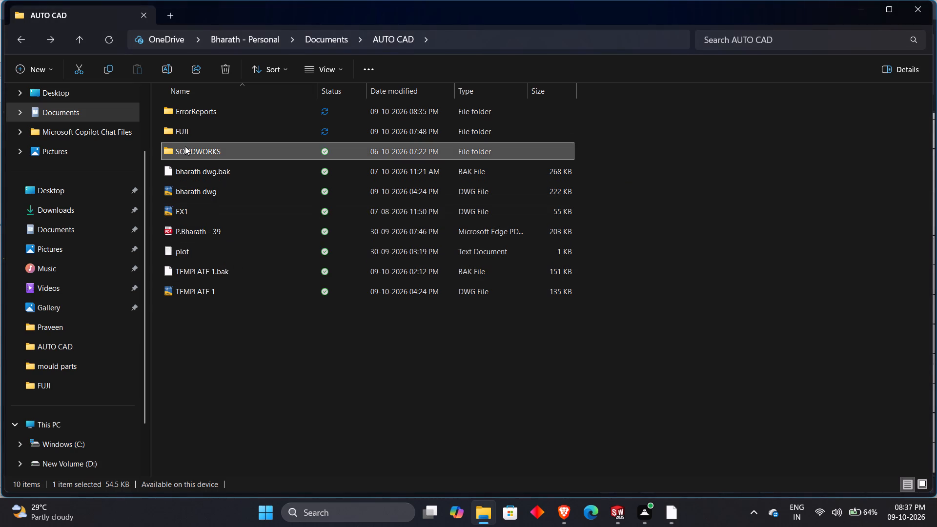
{"action": "scroll", "coordinate": [205, 161], "scroll_direction": "down", "scroll_amount": 3}
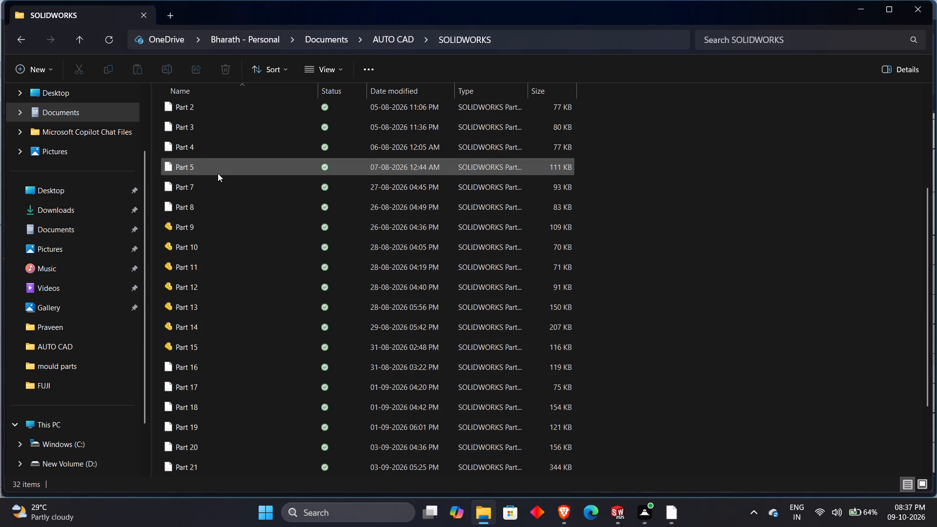
{"action": "scroll", "coordinate": [219, 180], "scroll_direction": "down", "scroll_amount": 5}
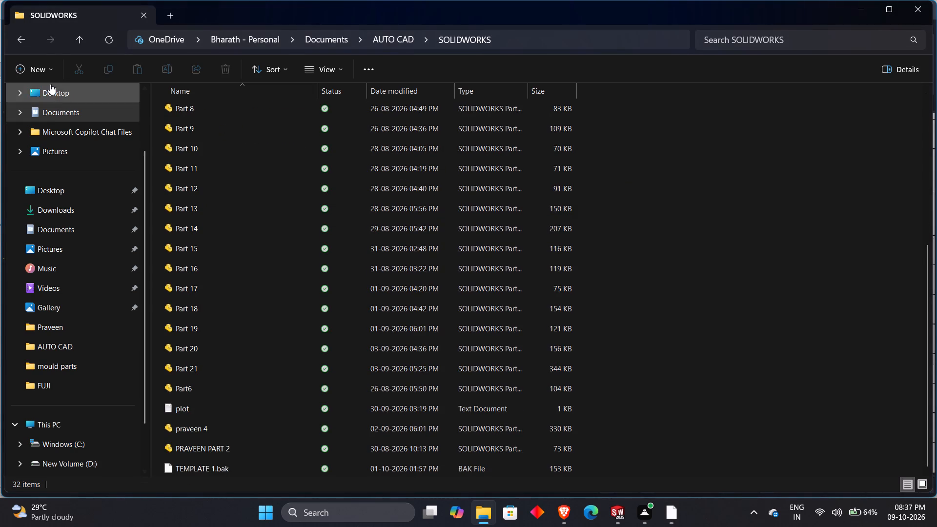
Browse the AUTO CAD, Praveen, mould parts, FUJI and Desktop folders, examining the part and drawing files they hold.
{"action": "left_click", "coordinate": [28, 36]}
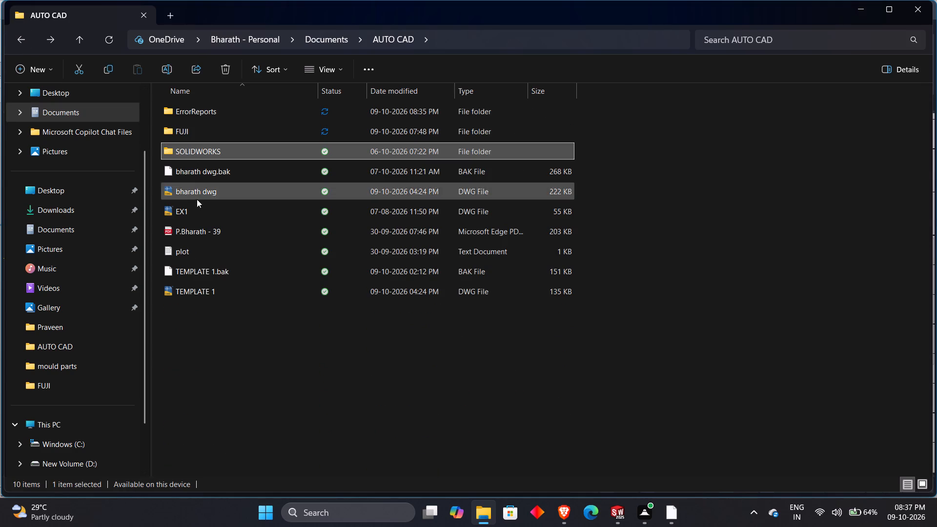
{"action": "left_click", "coordinate": [24, 39]}
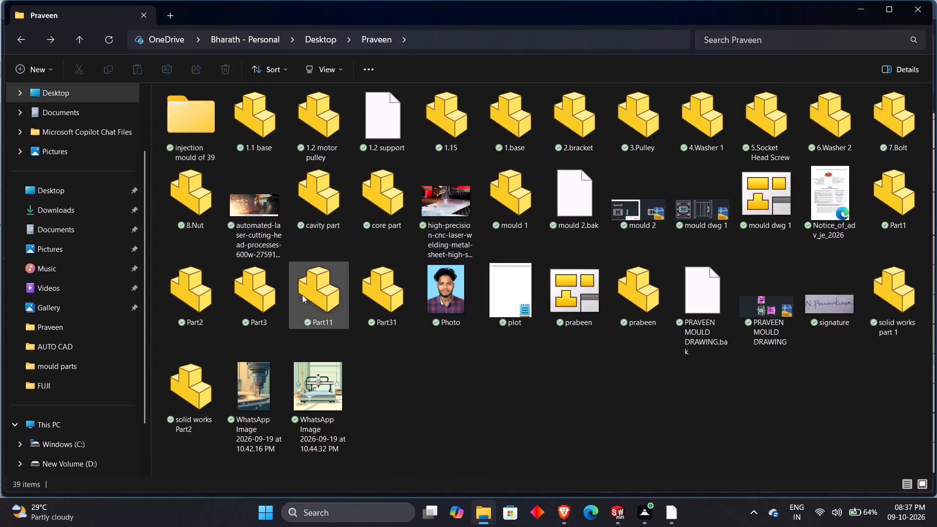
{"action": "left_click", "coordinate": [61, 360]}
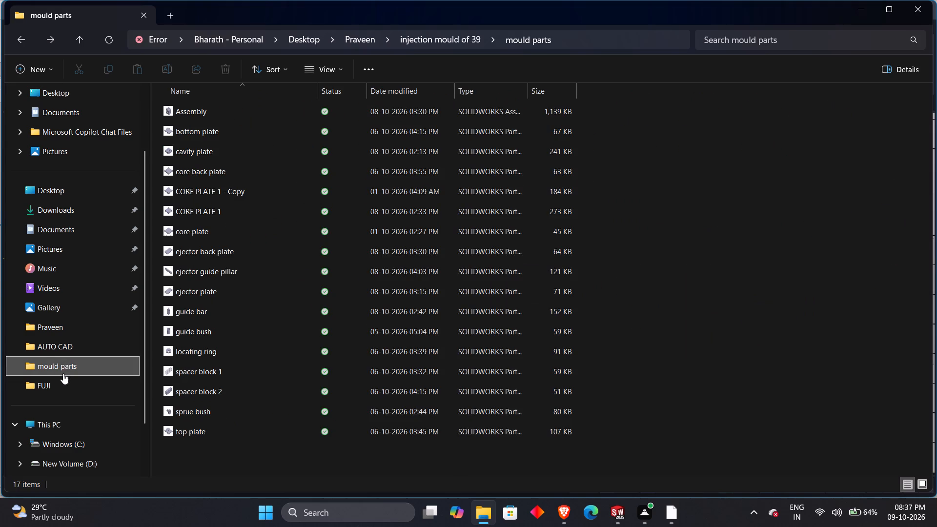
{"action": "left_click", "coordinate": [63, 381]}
{"action": "left_click", "coordinate": [66, 352]}
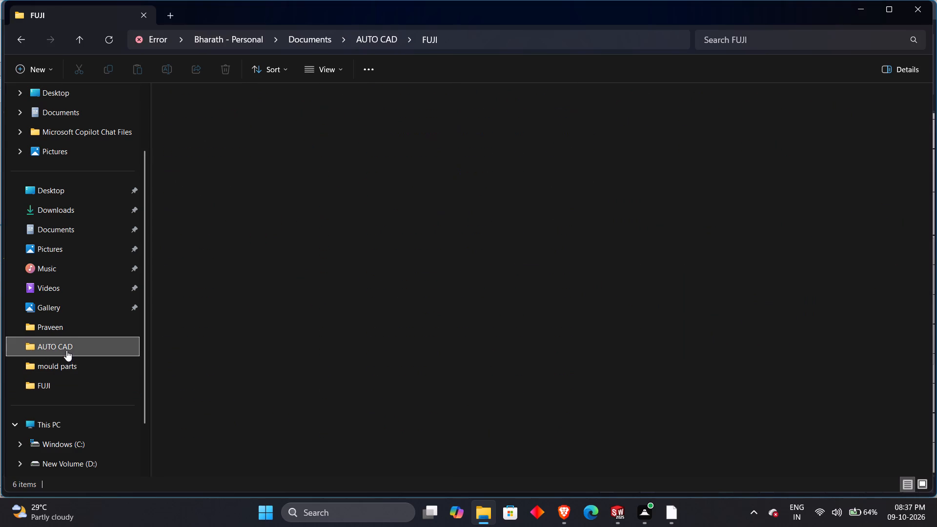
{"action": "left_click", "coordinate": [71, 329]}
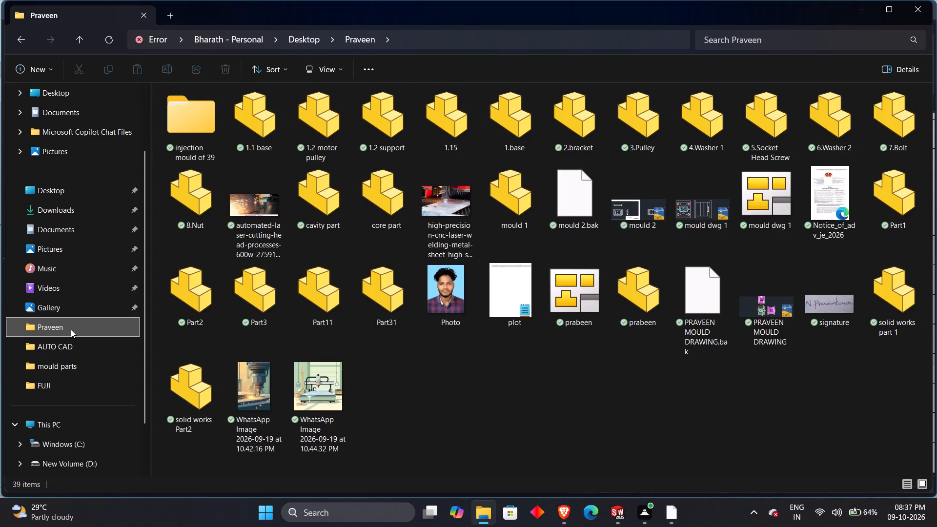
{"action": "left_click", "coordinate": [71, 375]}
{"action": "left_click", "coordinate": [72, 385]}
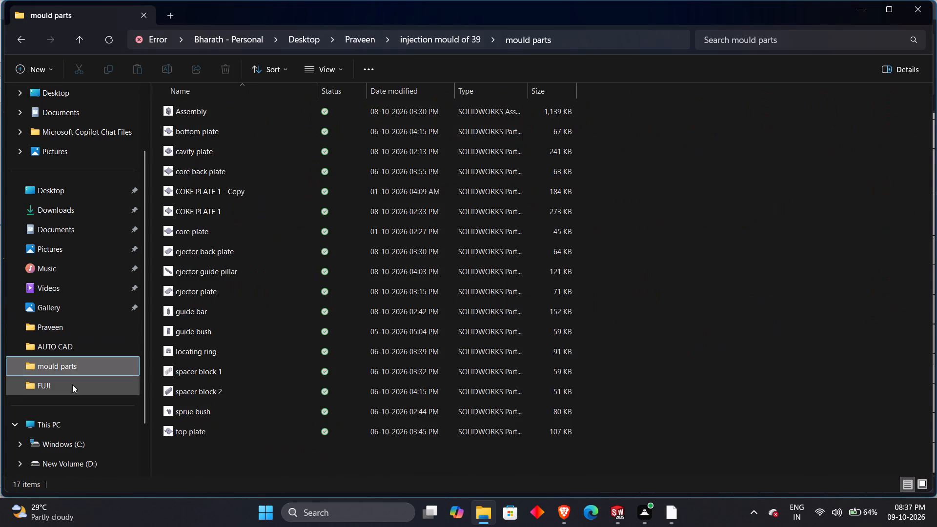
{"action": "left_click", "coordinate": [105, 94]}
{"action": "scroll", "coordinate": [105, 101], "scroll_direction": "up", "scroll_amount": 2}
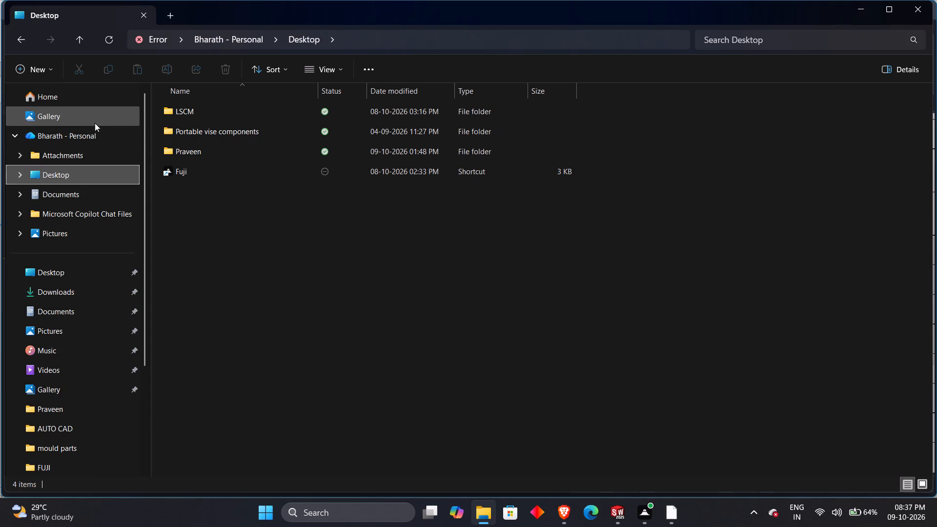
{"action": "double_click", "coordinate": [205, 156]}
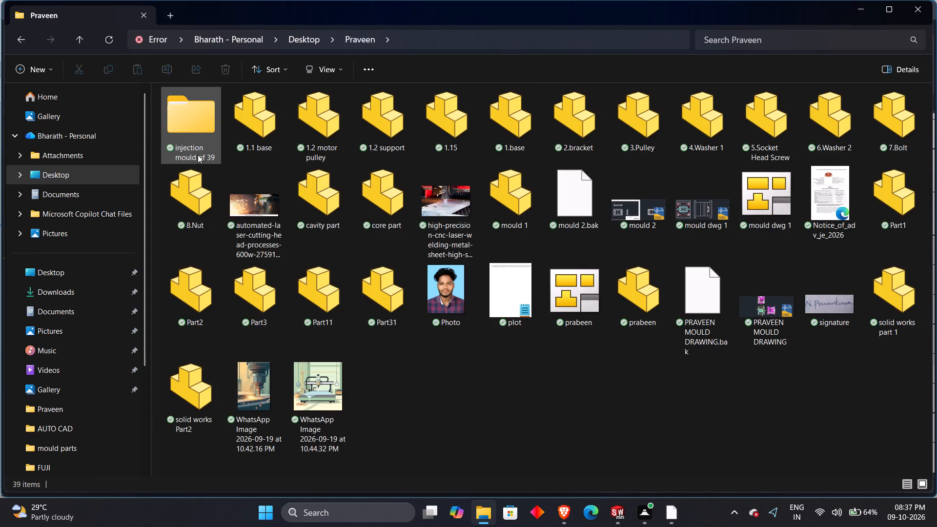
{"action": "left_click", "coordinate": [26, 38]}
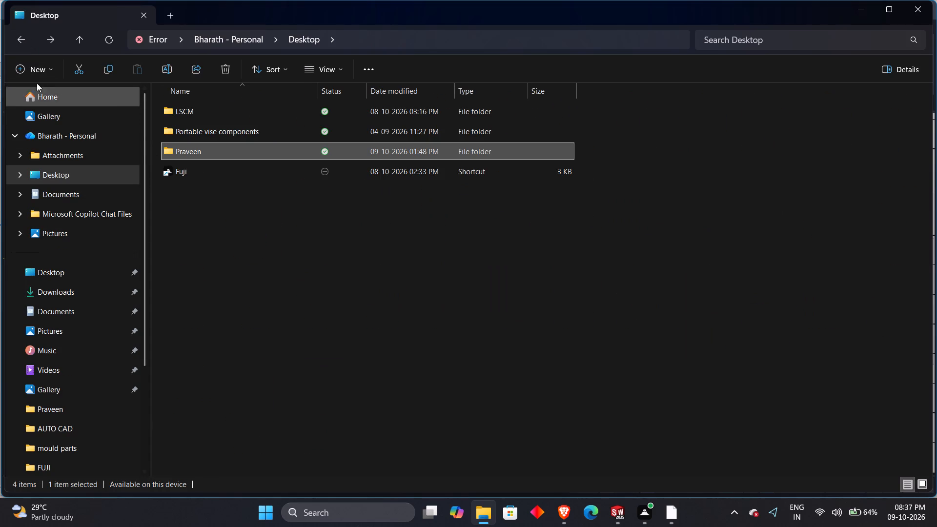
{"action": "left_click", "coordinate": [20, 48]}
Search the file explorer's Home location for core cavity.
{"action": "scroll", "coordinate": [66, 152], "scroll_direction": "up", "scroll_amount": 2}
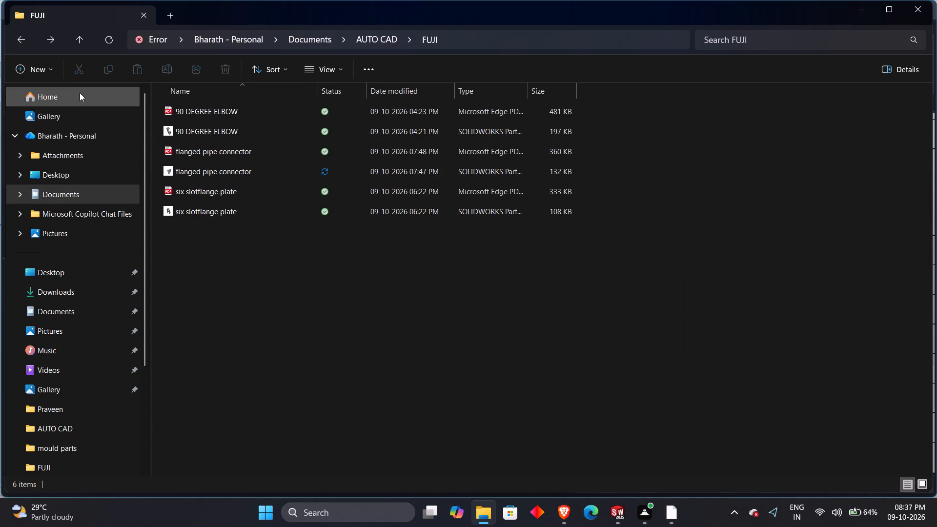
{"action": "left_click", "coordinate": [80, 95]}
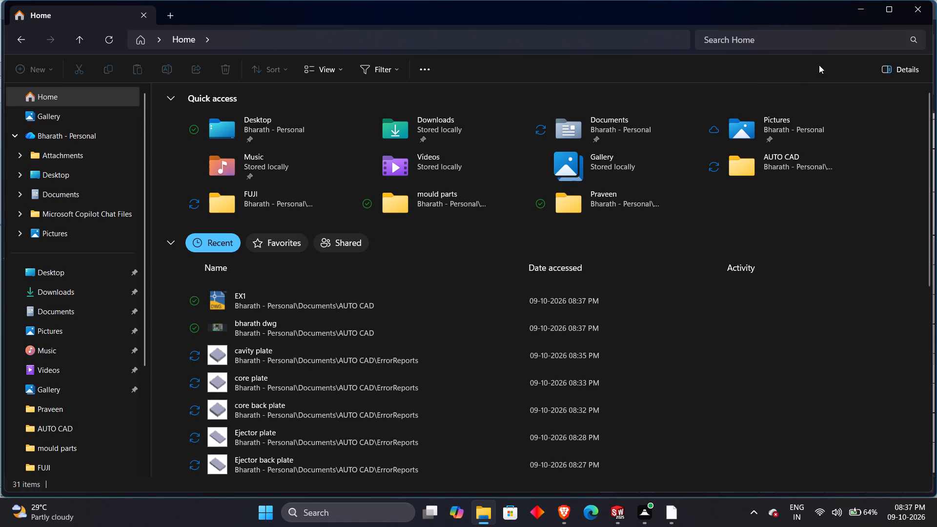
{"action": "left_click", "coordinate": [823, 42]}
{"action": "type", "text": "core"}
{"action": "key", "text": "space"}
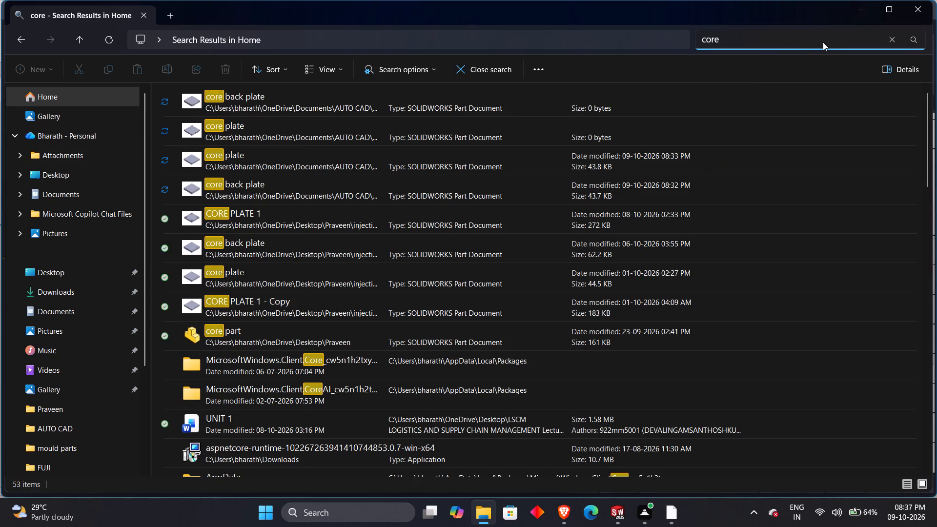
{"action": "type", "text": "cava"}
{"action": "key", "text": "BackSpace"}
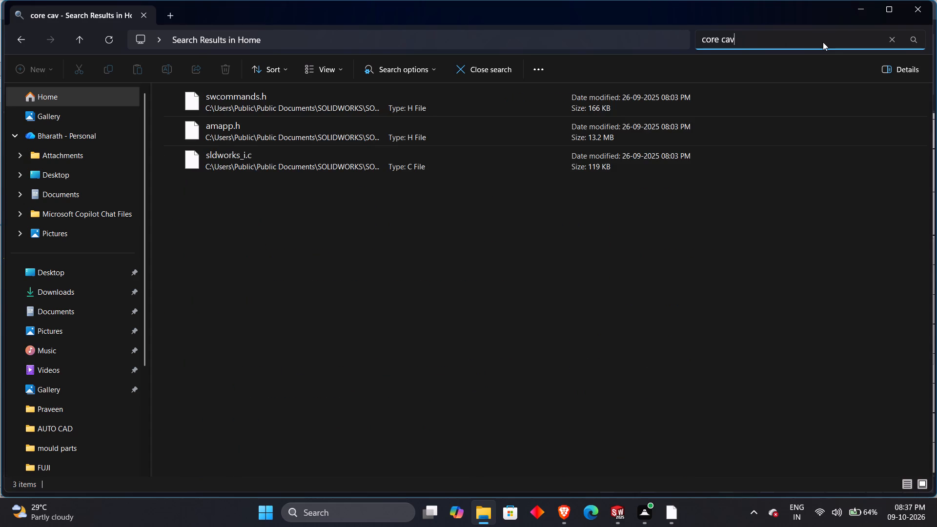
{"action": "type", "text": "ity"}
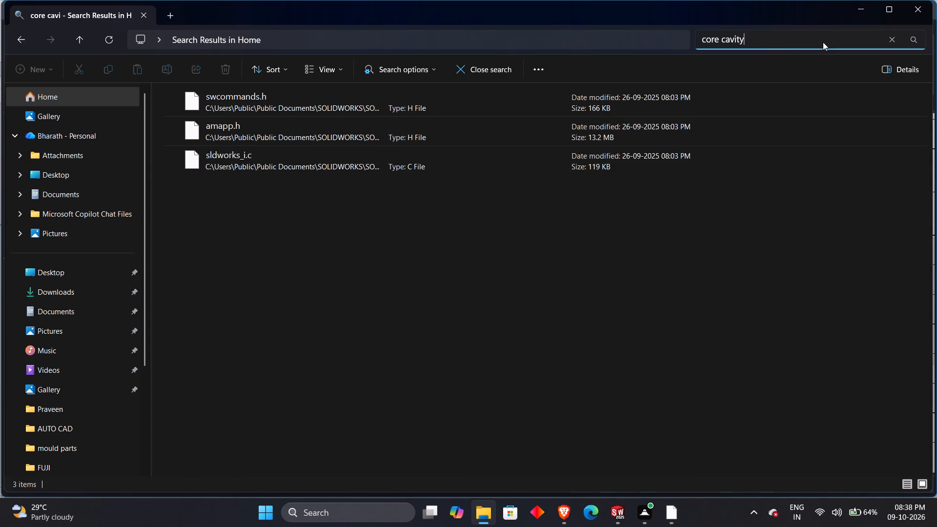
{"action": "key", "text": "space"}
{"action": "key", "text": "Return"}
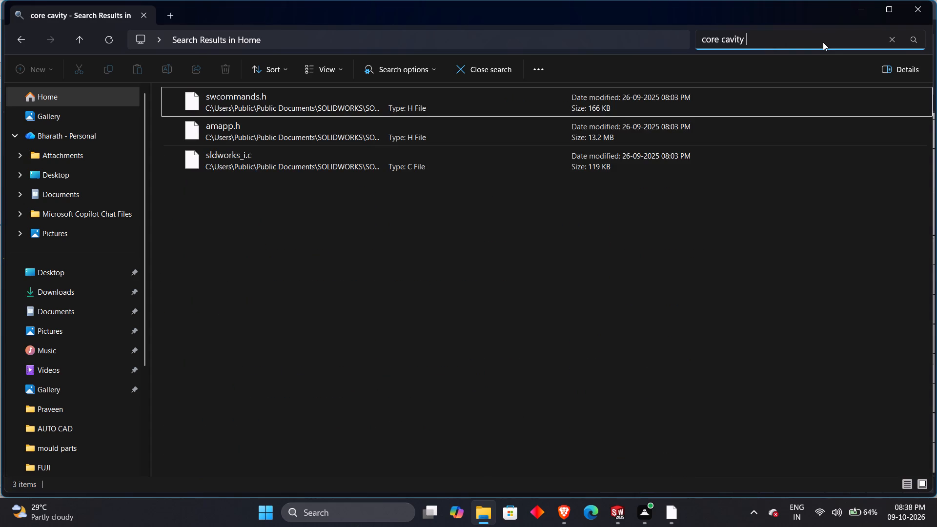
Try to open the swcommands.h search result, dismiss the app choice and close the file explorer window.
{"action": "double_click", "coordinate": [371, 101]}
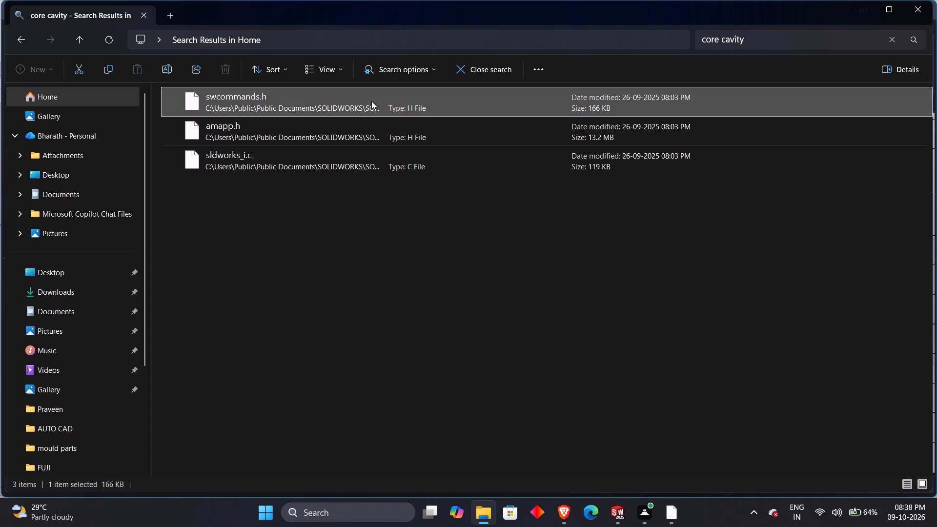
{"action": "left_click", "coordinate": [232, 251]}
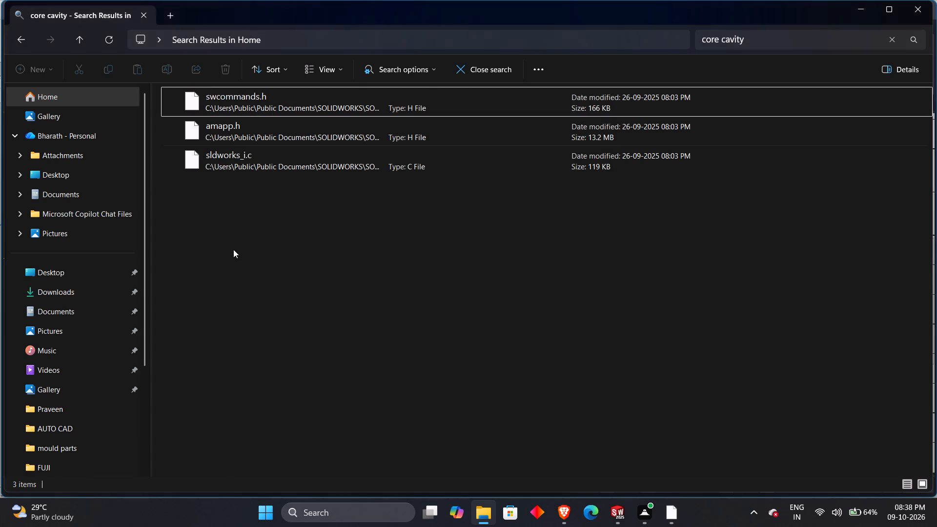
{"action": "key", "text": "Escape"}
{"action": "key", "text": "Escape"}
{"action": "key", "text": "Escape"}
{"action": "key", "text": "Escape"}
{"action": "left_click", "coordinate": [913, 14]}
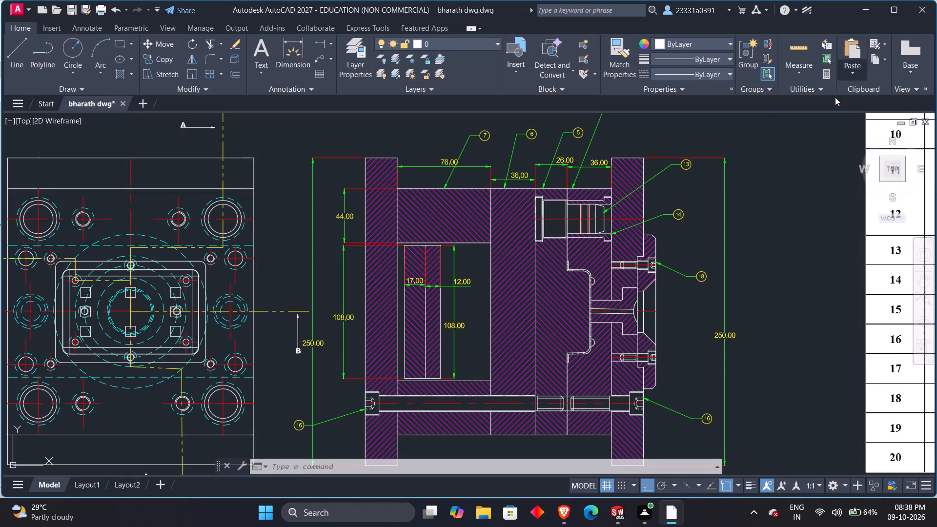
Examine the full injection mould assembly sheet in the AutoCAD drawing, including its section views and bill of material.
{"action": "scroll", "coordinate": [703, 214], "scroll_direction": "down", "scroll_amount": 2}
{"action": "scroll", "coordinate": [590, 276], "scroll_direction": "up", "scroll_amount": 2}
{"action": "scroll", "coordinate": [655, 227], "scroll_direction": "down", "scroll_amount": 3}
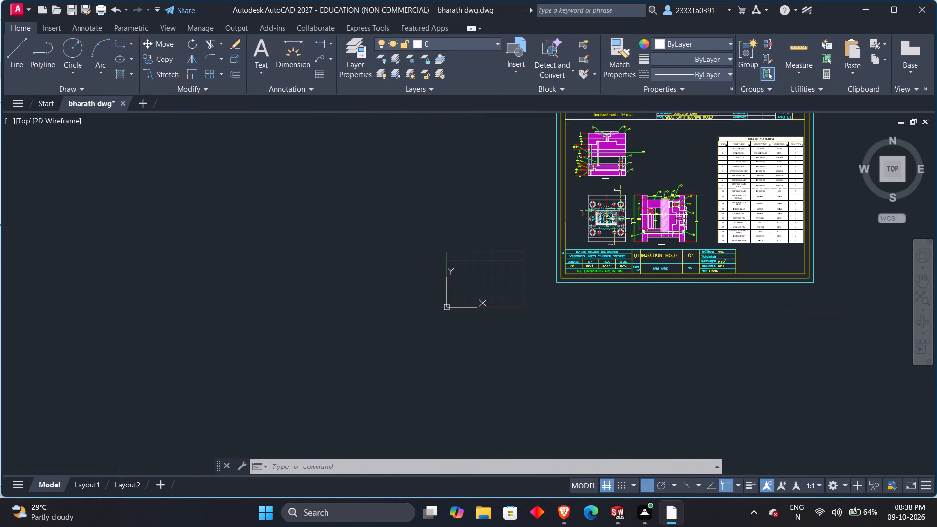
{"action": "scroll", "coordinate": [664, 215], "scroll_direction": "down", "scroll_amount": 2}
{"action": "middle_click_drag", "start_coordinate": [664, 215], "coordinate": [476, 286]}
{"action": "scroll", "coordinate": [476, 286], "scroll_direction": "up", "scroll_amount": 2}
{"action": "middle_click_drag", "start_coordinate": [483, 259], "coordinate": [465, 305]}
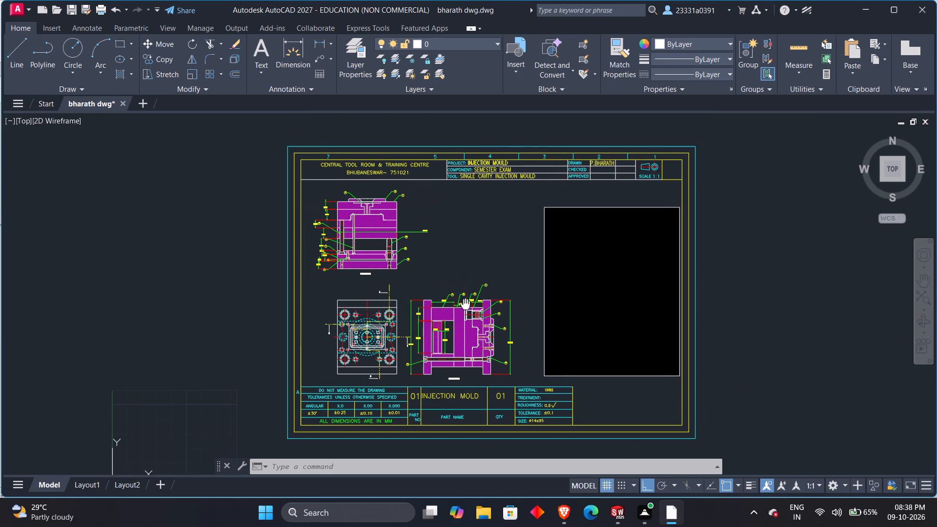
{"action": "middle_click_drag", "start_coordinate": [465, 305], "coordinate": [465, 305]}
{"action": "key", "text": "Escape"}
{"action": "key", "text": "Escape"}
{"action": "key", "text": "Escape"}
{"action": "key", "text": "Escape"}
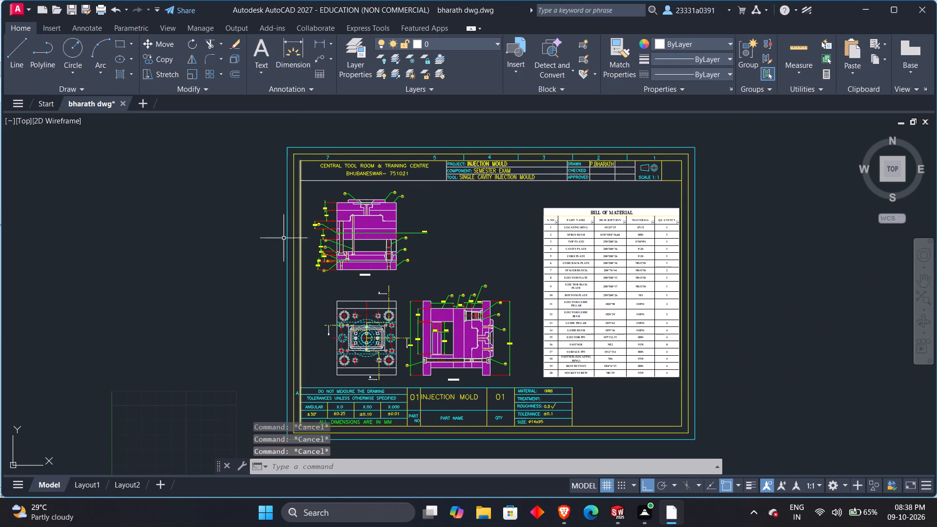
{"action": "key", "text": "Escape"}
{"action": "key", "text": "Escape"}
{"action": "key", "text": "Escape"}
{"action": "key", "text": "Escape"}
{"action": "key", "text": "Escape"}
{"action": "key", "text": "Escape"}
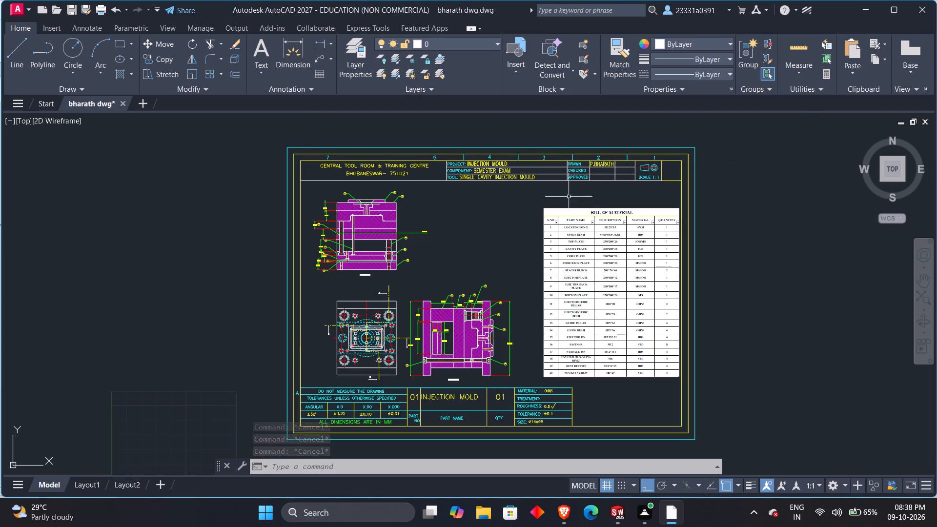
Switch to SolidWorks and create a new part document.
{"action": "key", "text": "alt+Tab"}
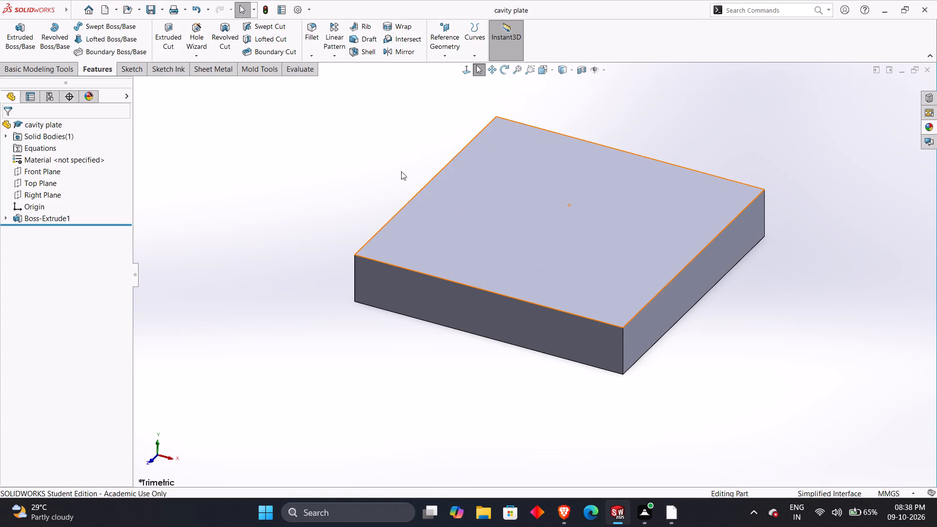
{"action": "left_click", "coordinate": [284, 116]}
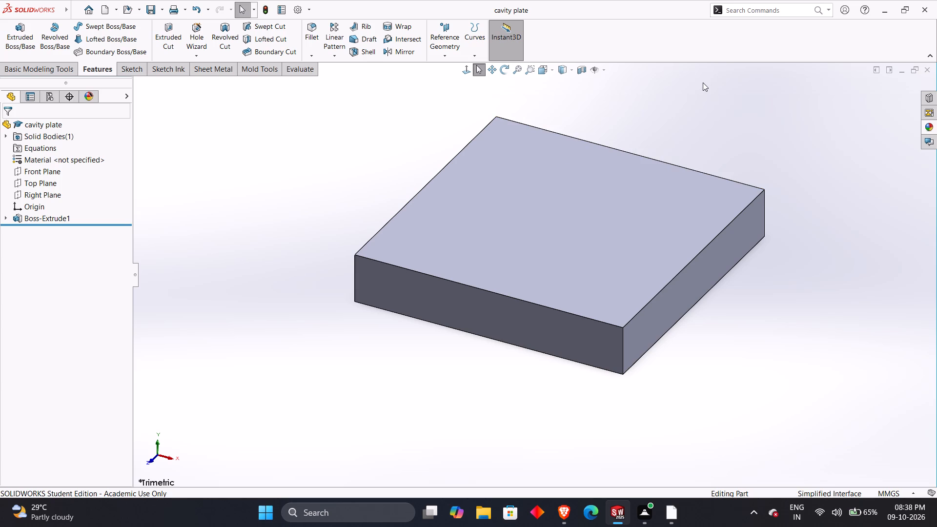
{"action": "key", "text": "ctrl+n"}
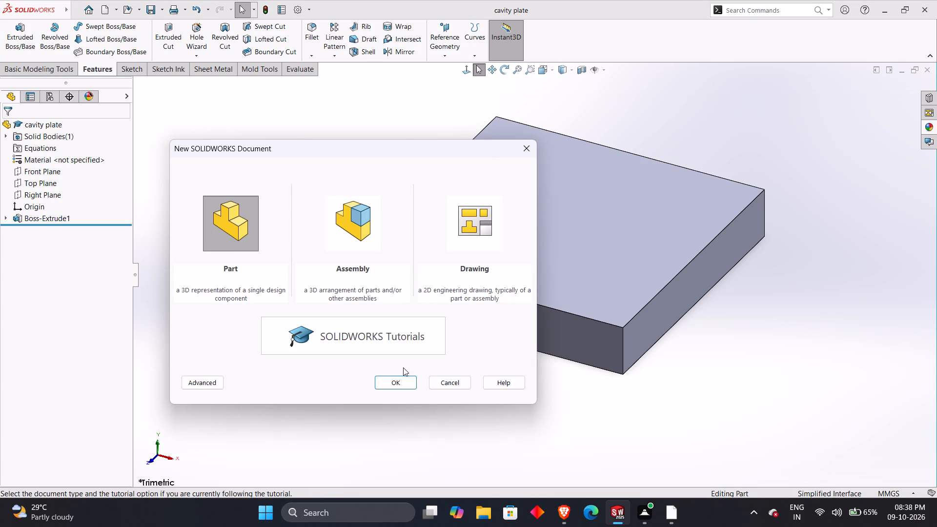
{"action": "left_click", "coordinate": [399, 381]}
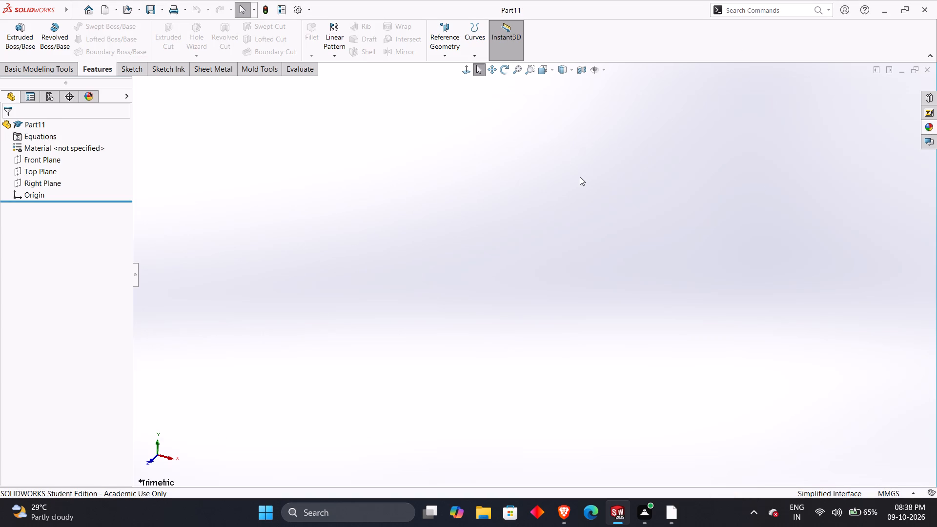